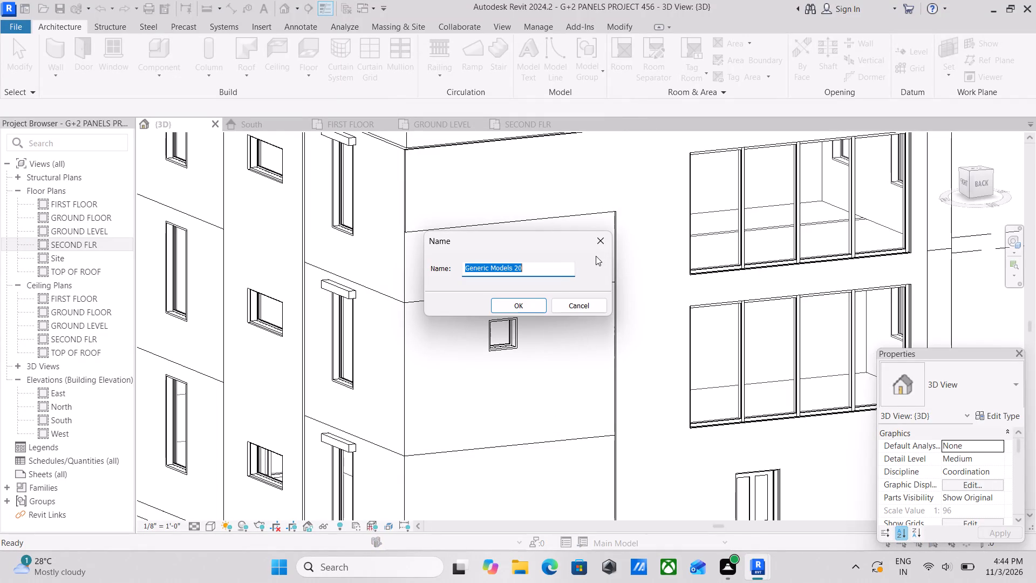
# Accept the default name Generic Models 20 for the new in-place model.
pyautogui.click(512, 307)
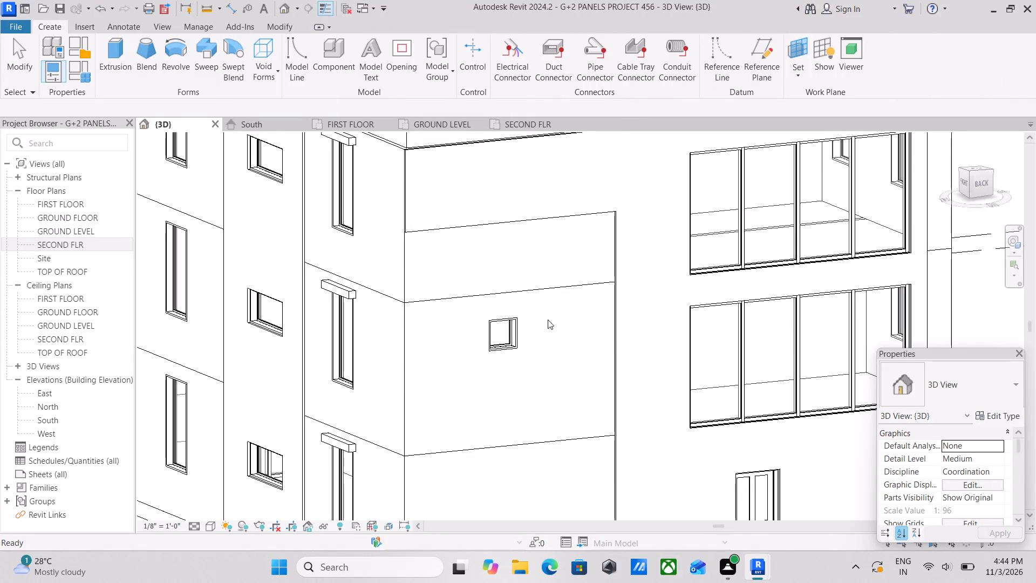
pyautogui.scroll(-2, 963, 477)
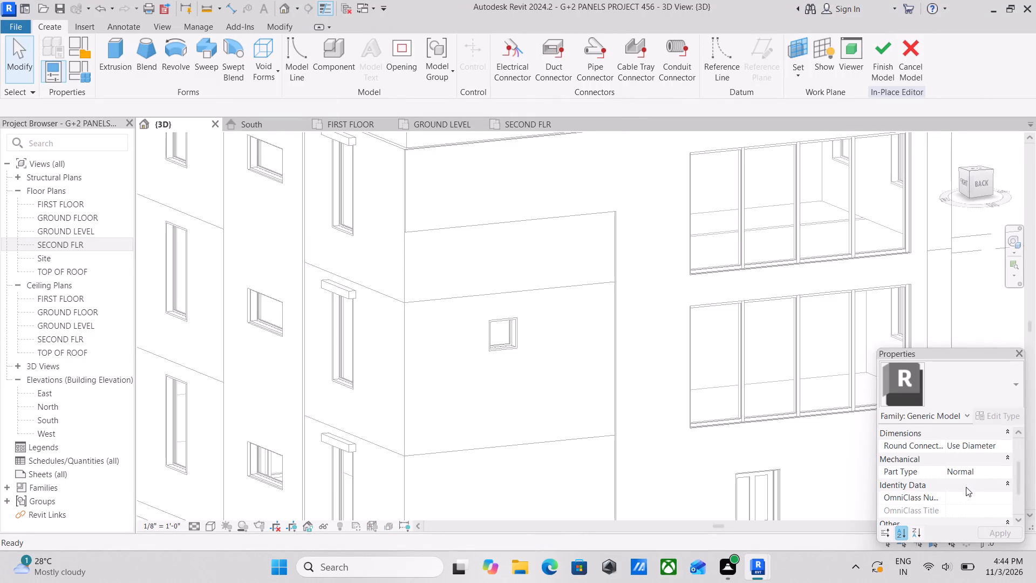
pyautogui.scroll(2, 966, 487)
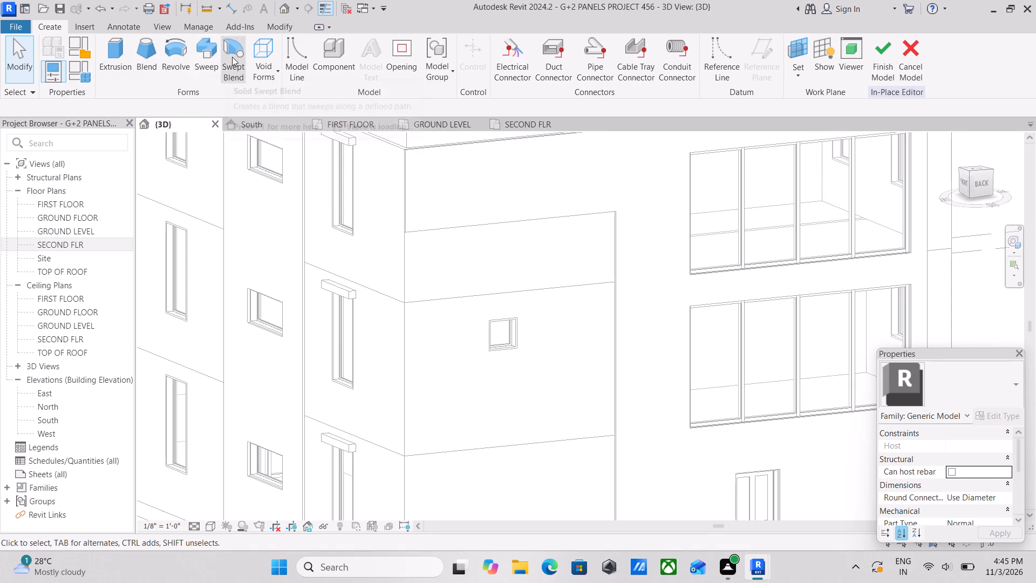
# Set the work plane by picking the back facade's wall face enclosed by the L-shaped panel, around the small window.
pyautogui.click(800, 75)
pyautogui.click(824, 126)
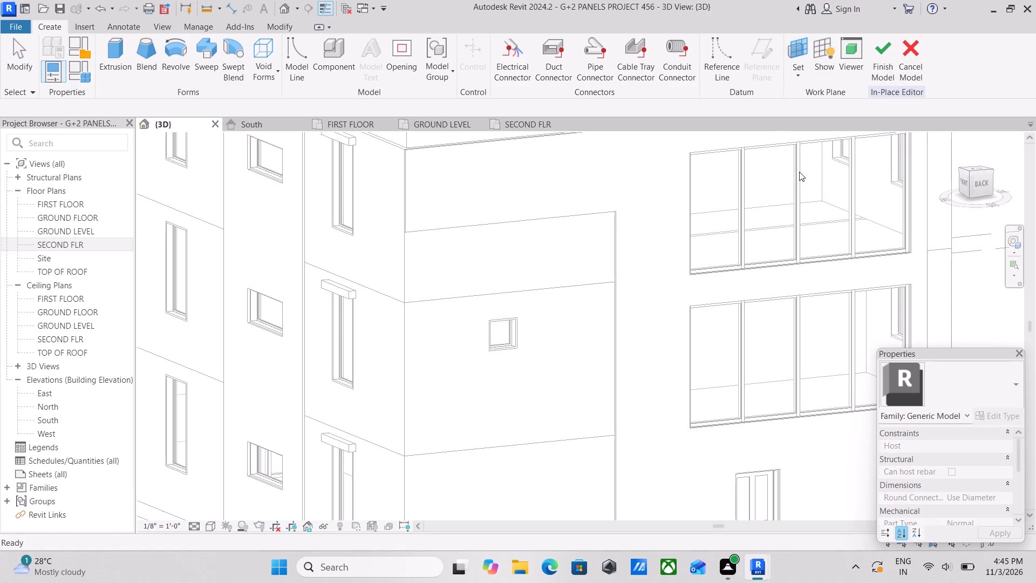
pyautogui.scroll(-3, 426, 264)
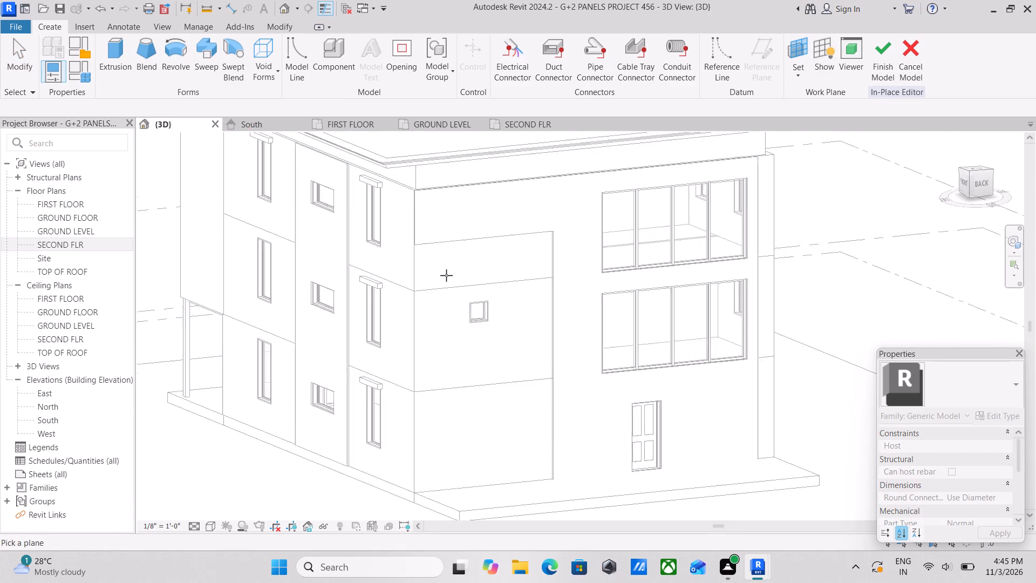
pyautogui.scroll(-1, 446, 275)
pyautogui.keyDown('shift'); pyautogui.moveTo(449, 275); pyautogui.dragTo(433, 314, button='middle'); pyautogui.keyUp('shift')
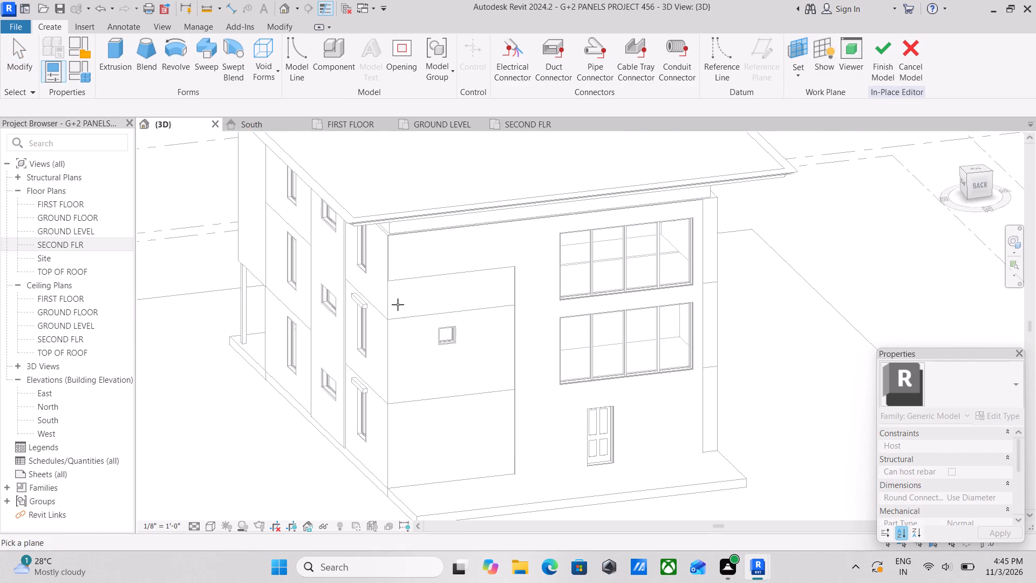
pyautogui.scroll(2, 390, 357)
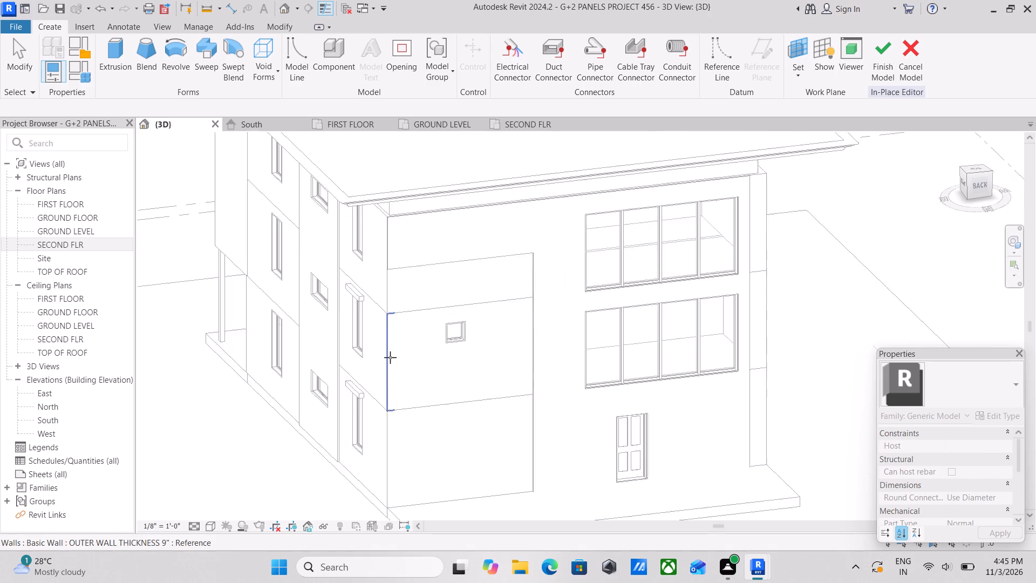
pyautogui.scroll(1, 390, 357)
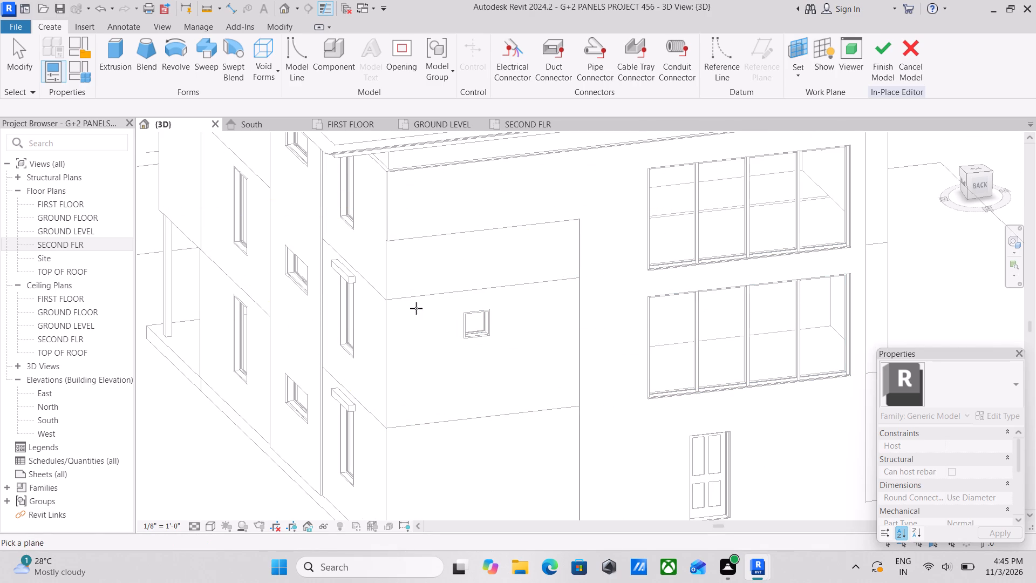
pyautogui.click(452, 295)
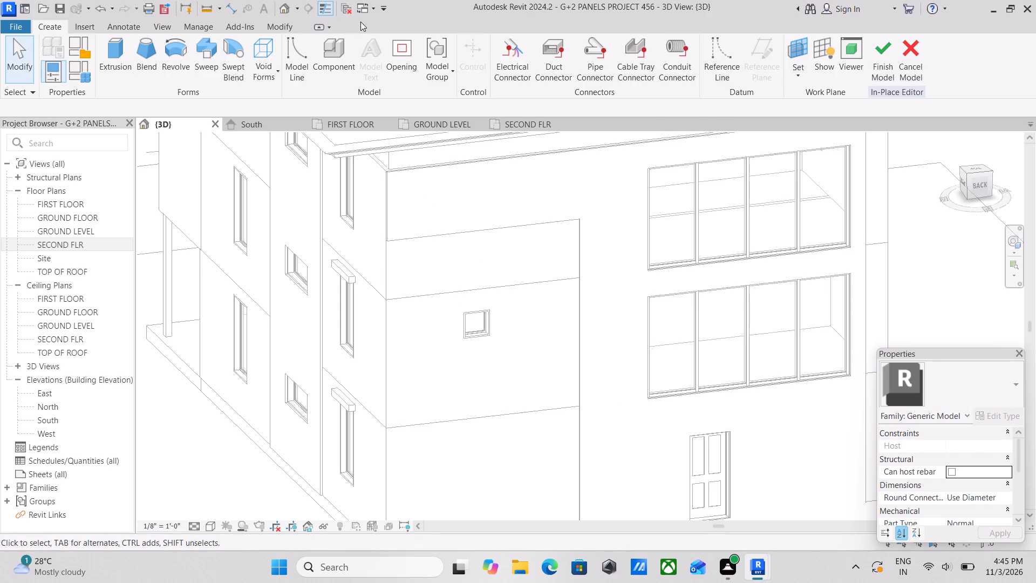
# Start an Extrusion and sketch a rectangle about 24' 7 1/2" high from the L-shaped panel's inner edges to the wall's base.
pyautogui.click(122, 70)
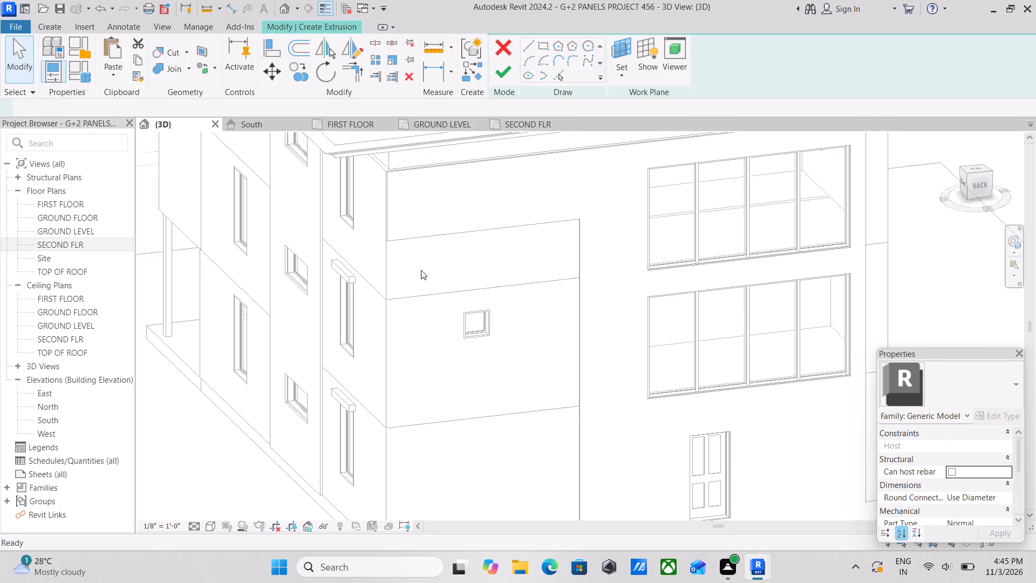
pyautogui.scroll(2, 415, 263)
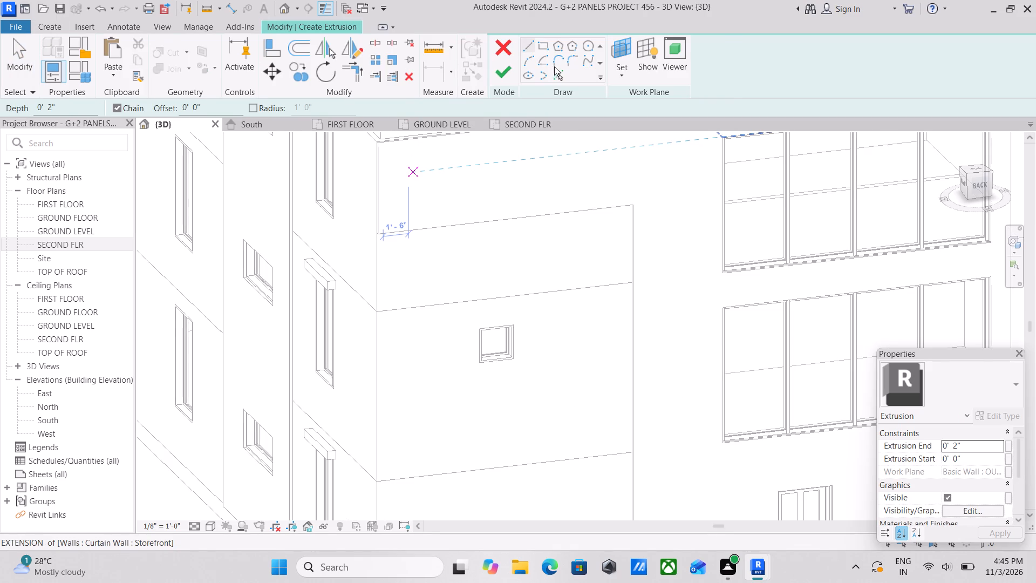
pyautogui.click(543, 48)
pyautogui.scroll(1, 345, 253)
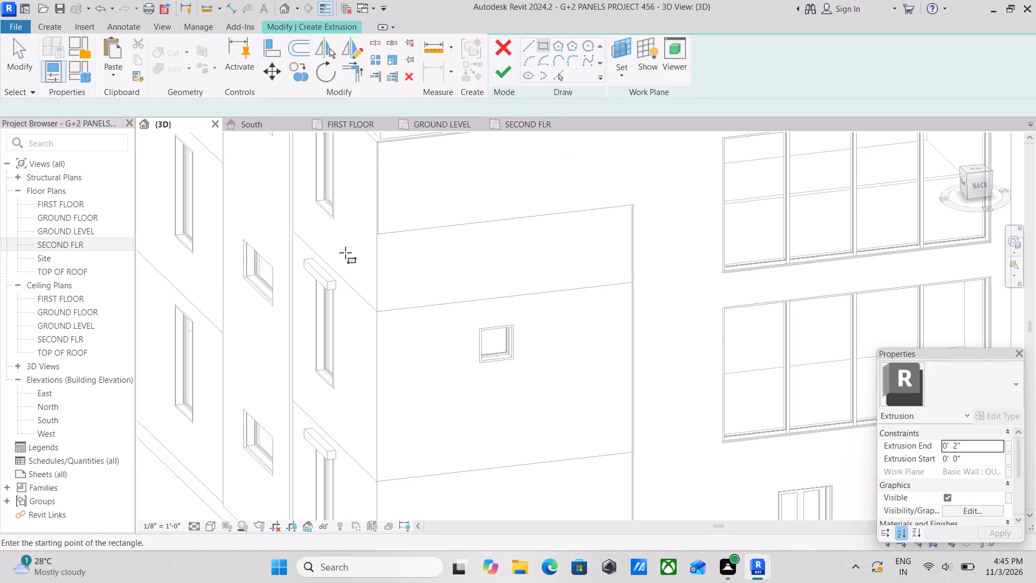
pyautogui.scroll(2, 345, 253)
pyautogui.click(395, 227)
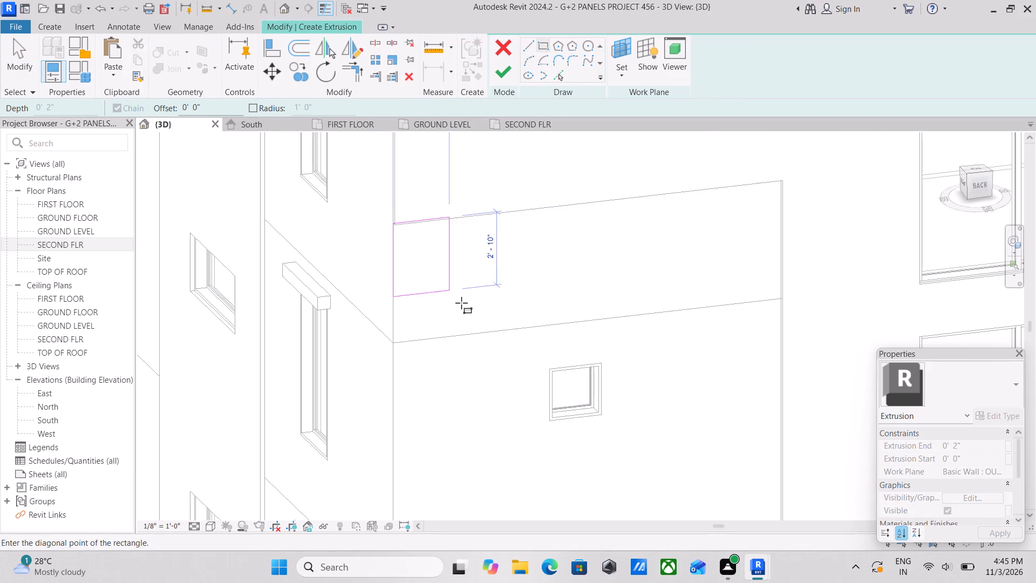
pyautogui.moveTo(471, 317); pyautogui.dragTo(442, 240, button='middle')
pyautogui.moveTo(636, 419); pyautogui.dragTo(517, 219, button='middle')
pyautogui.scroll(-1, 604, 354)
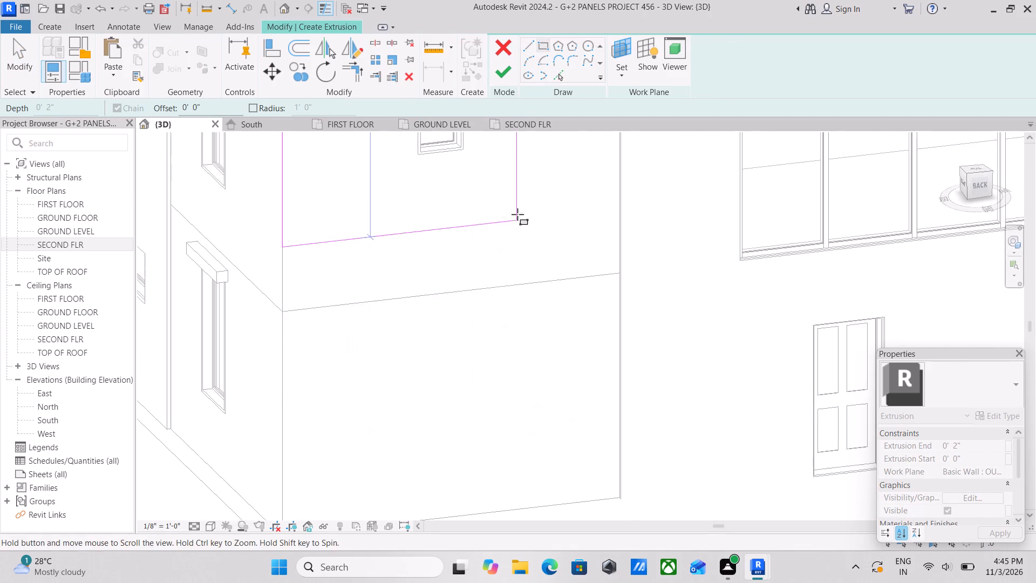
pyautogui.moveTo(574, 363); pyautogui.dragTo(533, 229, button='middle')
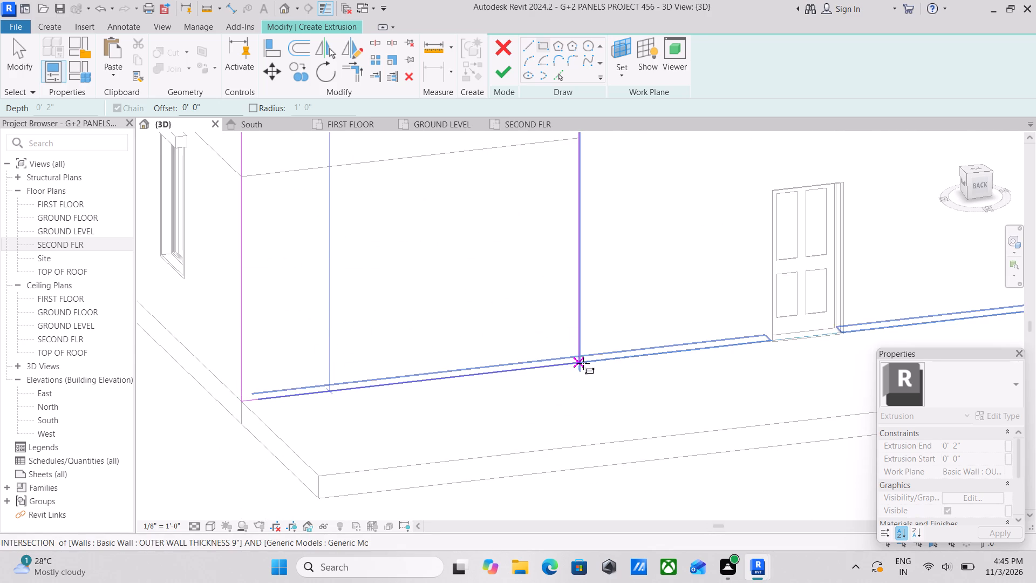
pyautogui.scroll(6, 583, 363)
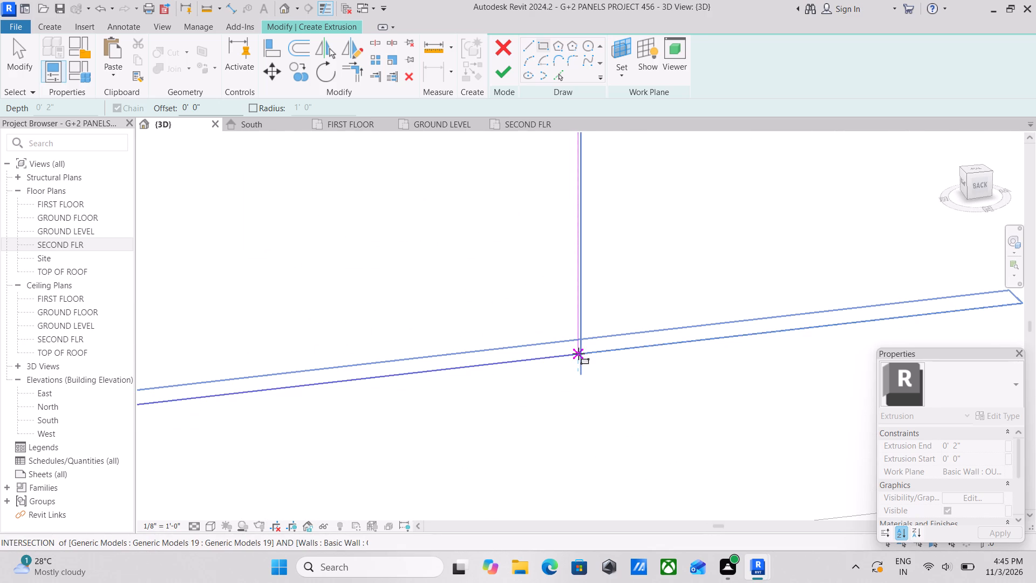
pyautogui.click(578, 354)
# Sketch a 2' 0" by 2' 0" rectangular opening around the small fixed window within the panel outline.
pyautogui.scroll(-7, 515, 270)
pyautogui.moveTo(495, 260); pyautogui.dragTo(495, 261, button='middle')
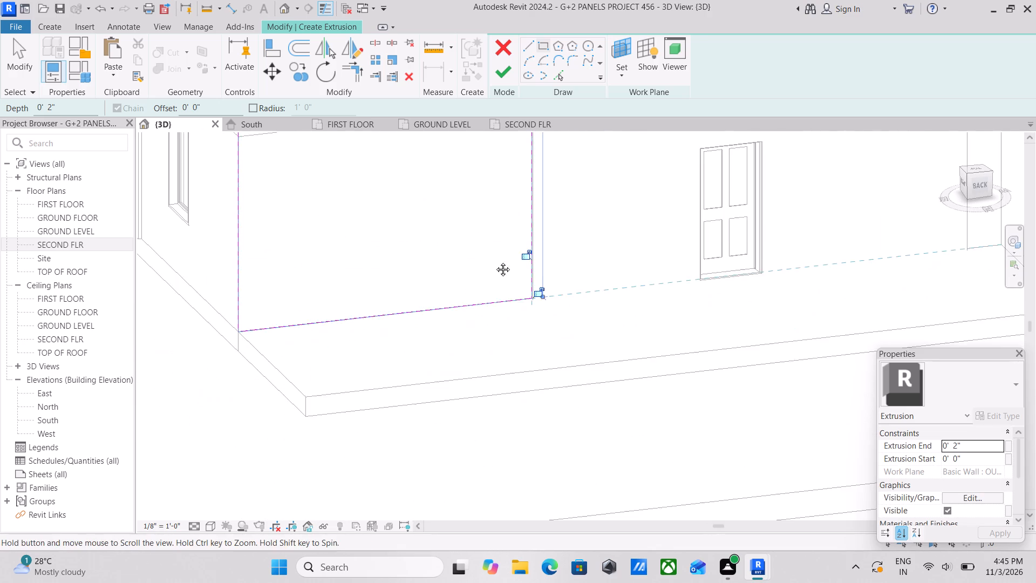
pyautogui.moveTo(495, 261); pyautogui.dragTo(558, 405, button='middle')
pyautogui.scroll(-2, 464, 283)
pyautogui.moveTo(464, 282); pyautogui.dragTo(495, 391, button='middle')
pyautogui.scroll(3, 472, 289)
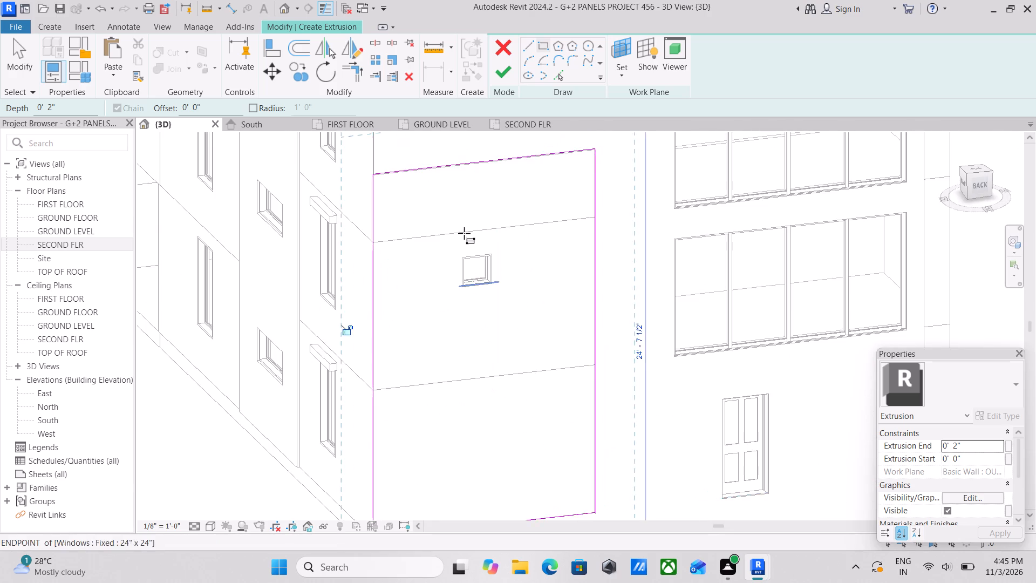
pyautogui.scroll(10, 462, 232)
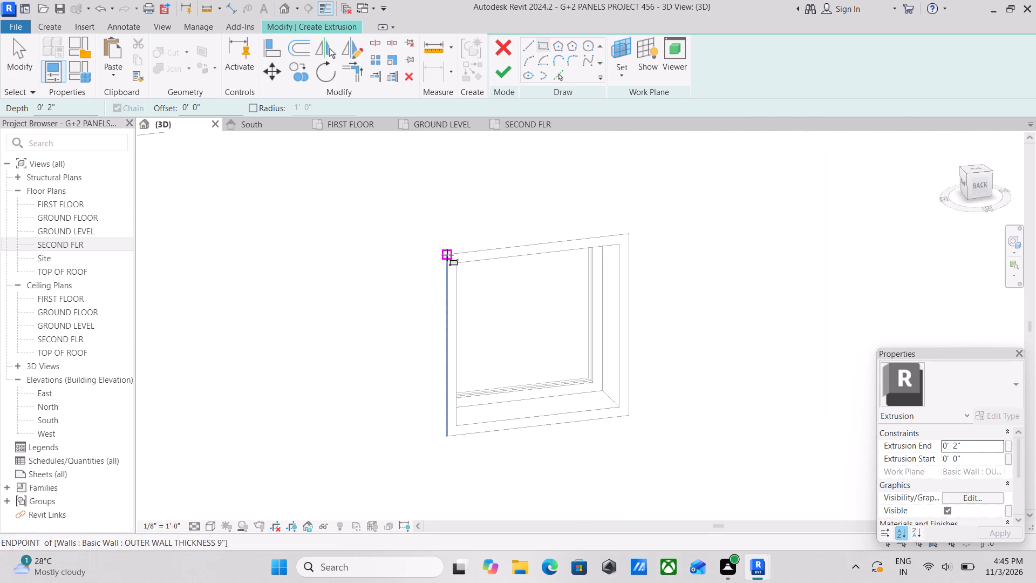
pyautogui.click(447, 254)
pyautogui.moveTo(552, 342); pyautogui.dragTo(492, 262, button='middle')
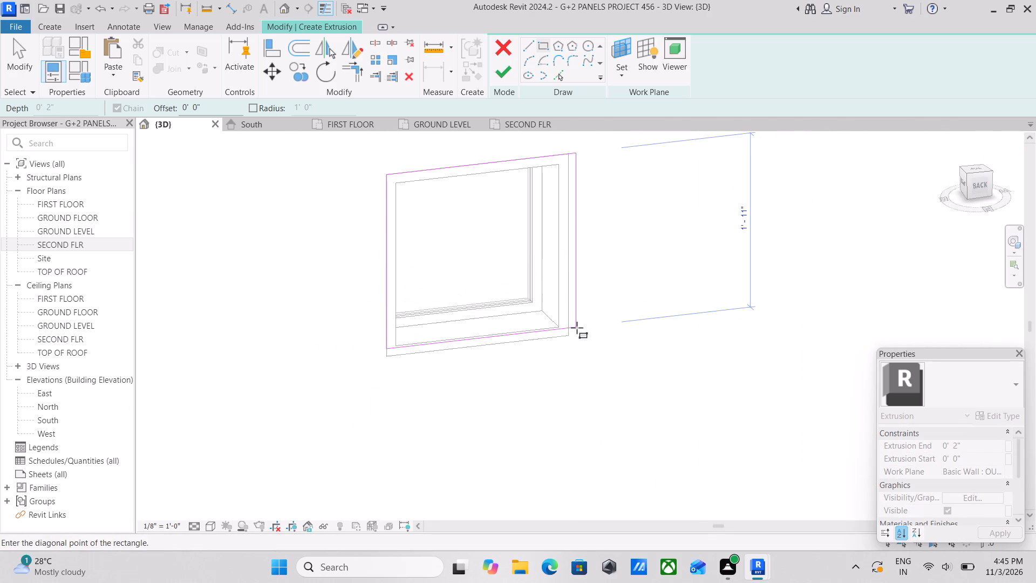
pyautogui.click(569, 338)
pyautogui.scroll(-9, 482, 272)
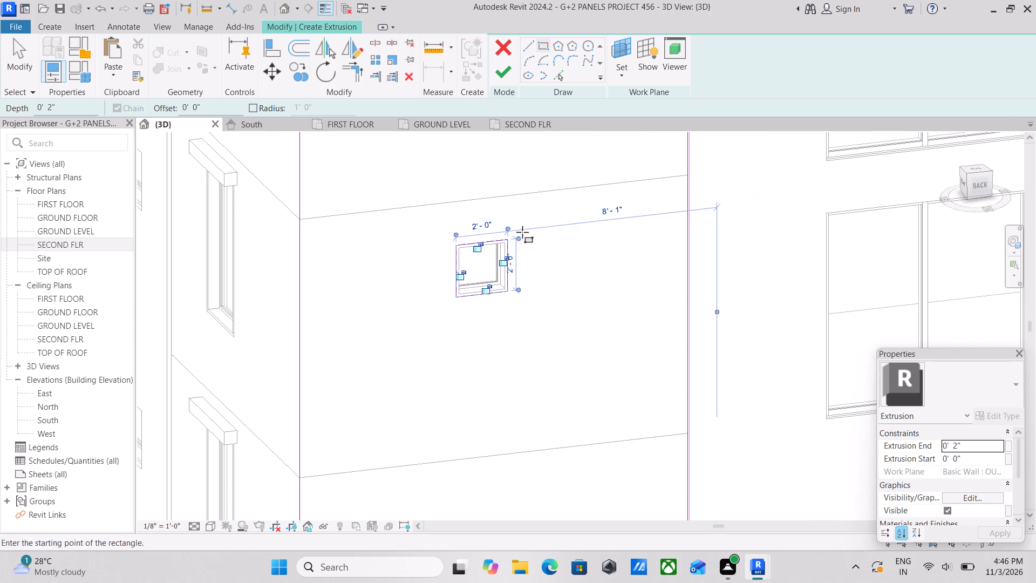
pyautogui.press('Escape')
pyautogui.press('Escape')
# Create a new material in the Material Browser for the extrusion.
pyautogui.scroll(-2, 458, 240)
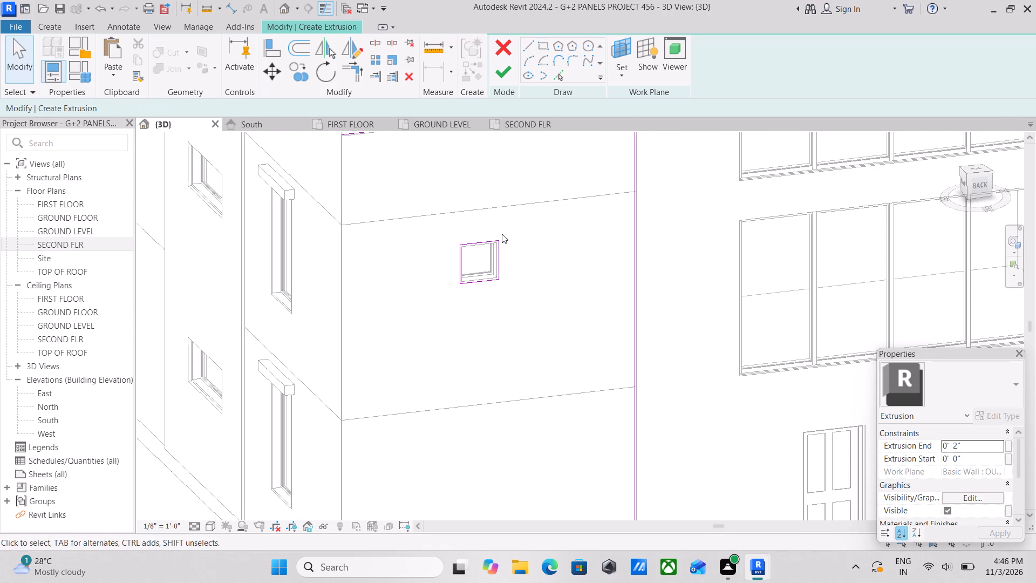
pyautogui.scroll(-1, 741, 326)
pyautogui.scroll(-2, 1017, 509)
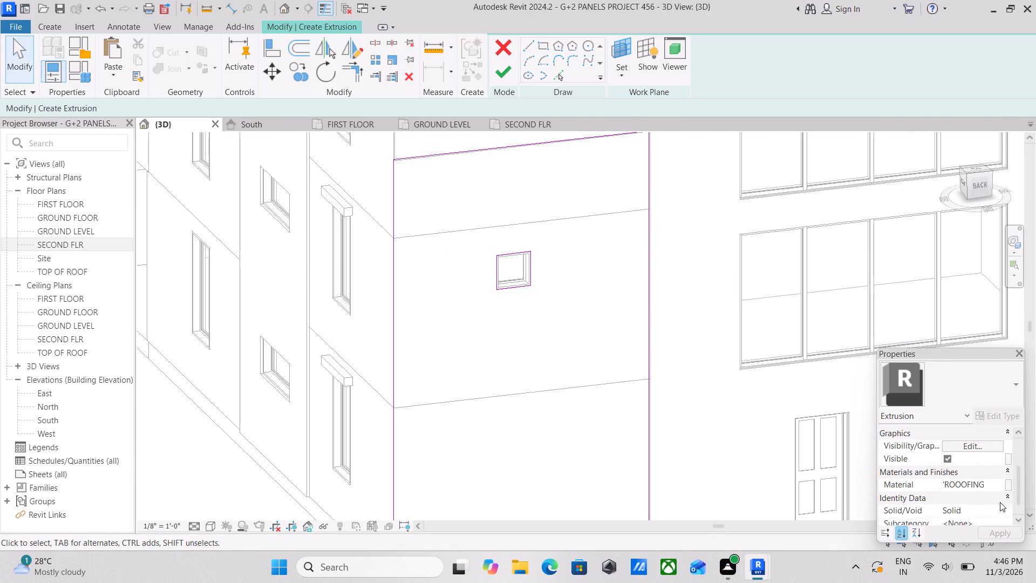
pyautogui.scroll(-1, 1000, 502)
pyautogui.click(1000, 460)
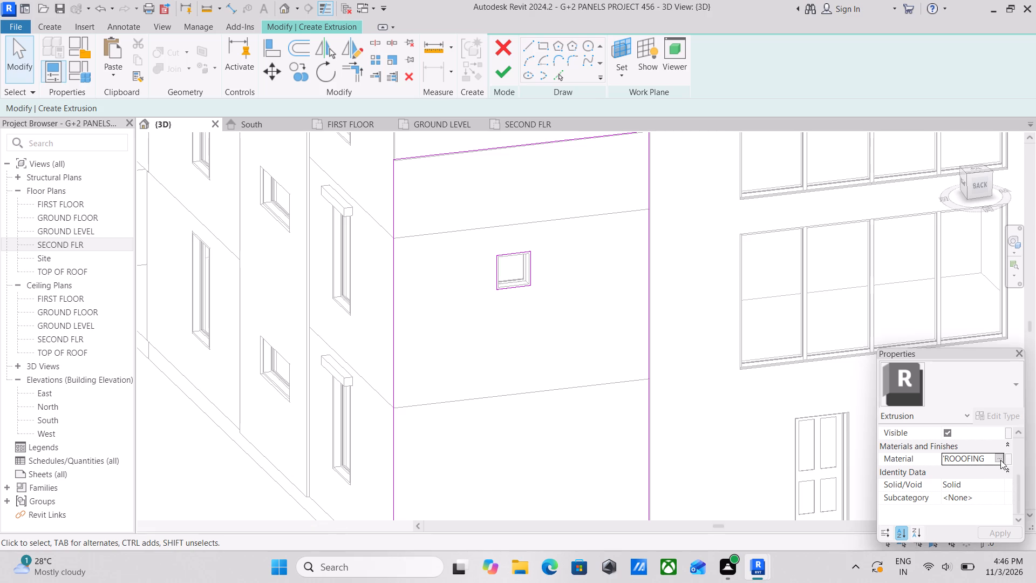
pyautogui.click(1000, 460)
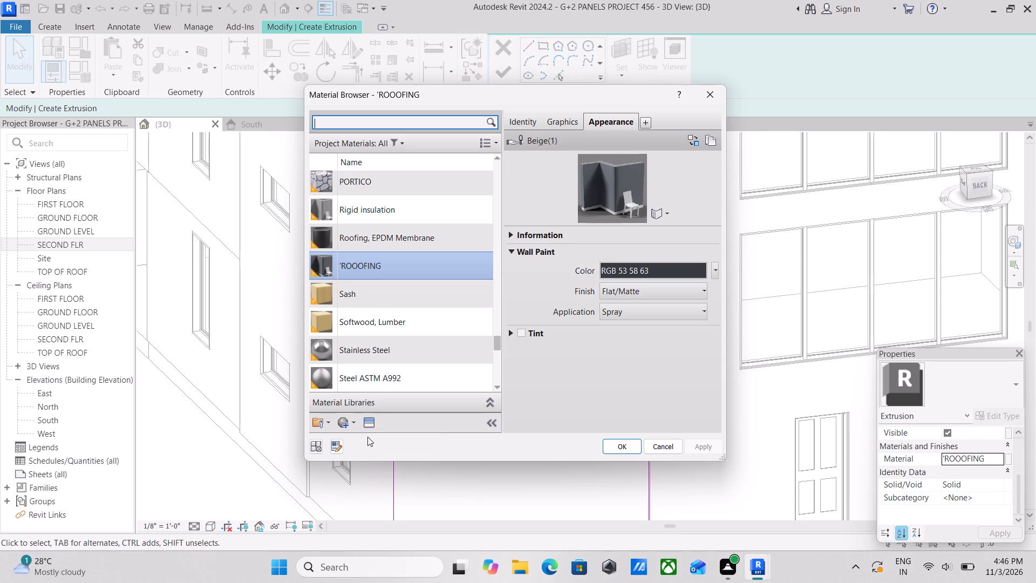
pyautogui.click(343, 420)
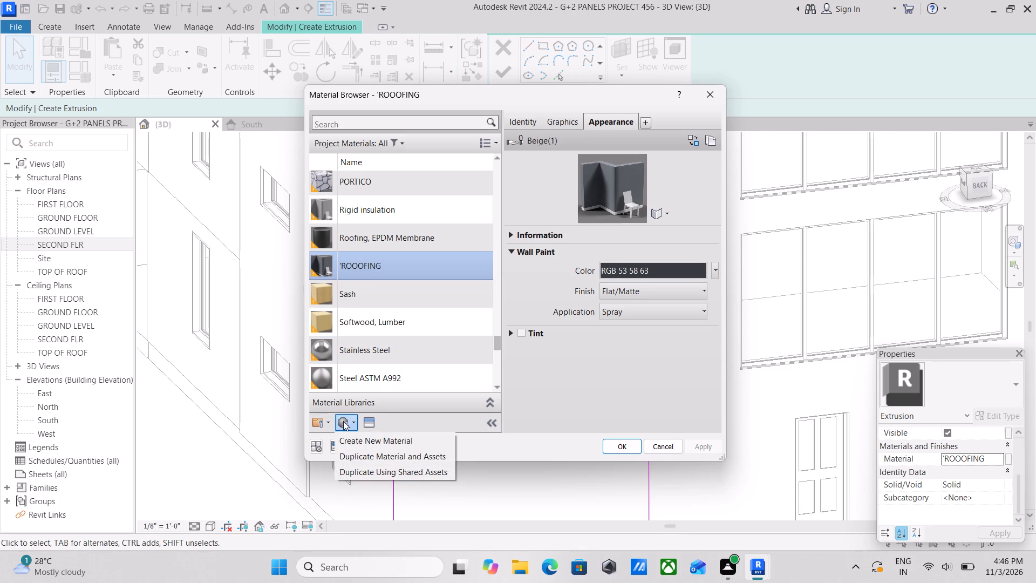
pyautogui.click(354, 438)
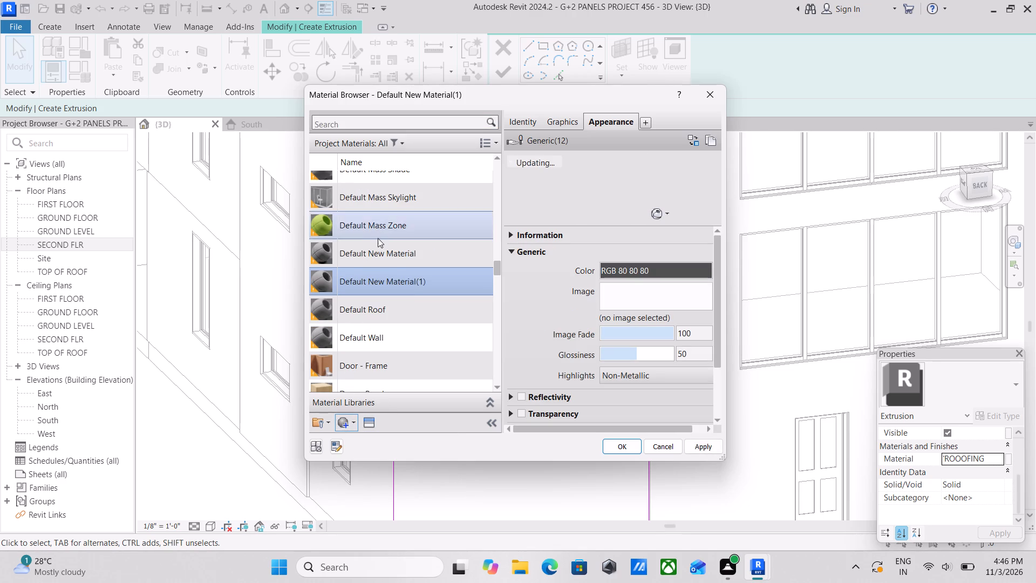
# Rename the new material as GOLD COLOUR.
pyautogui.rightClick(371, 280)
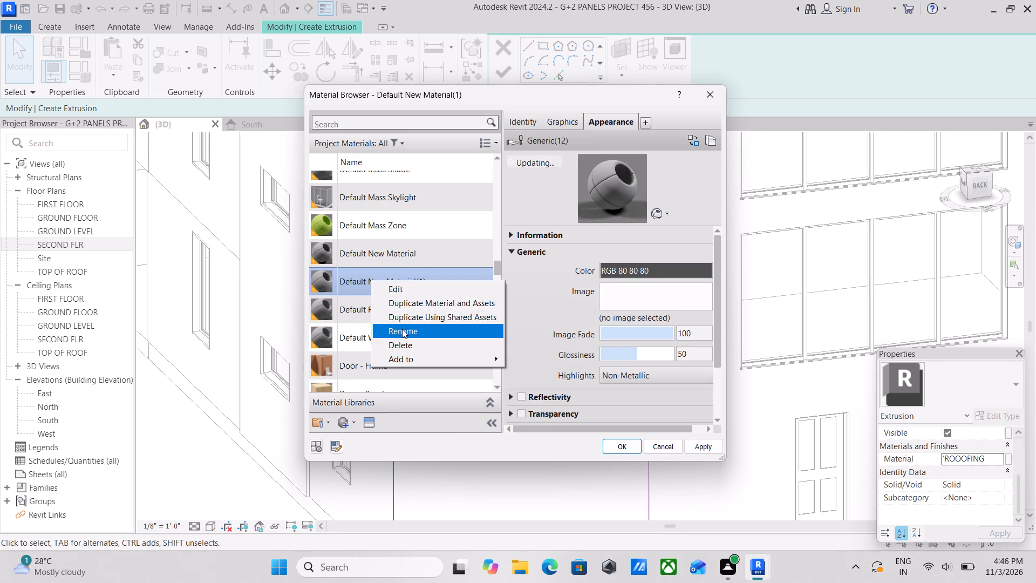
pyautogui.click(402, 329)
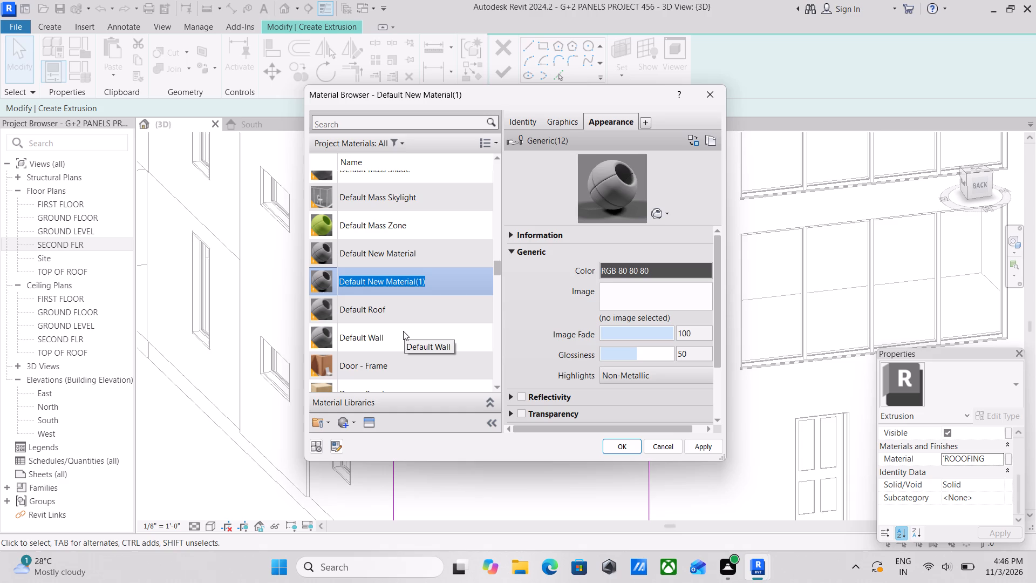
pyautogui.write('WA')
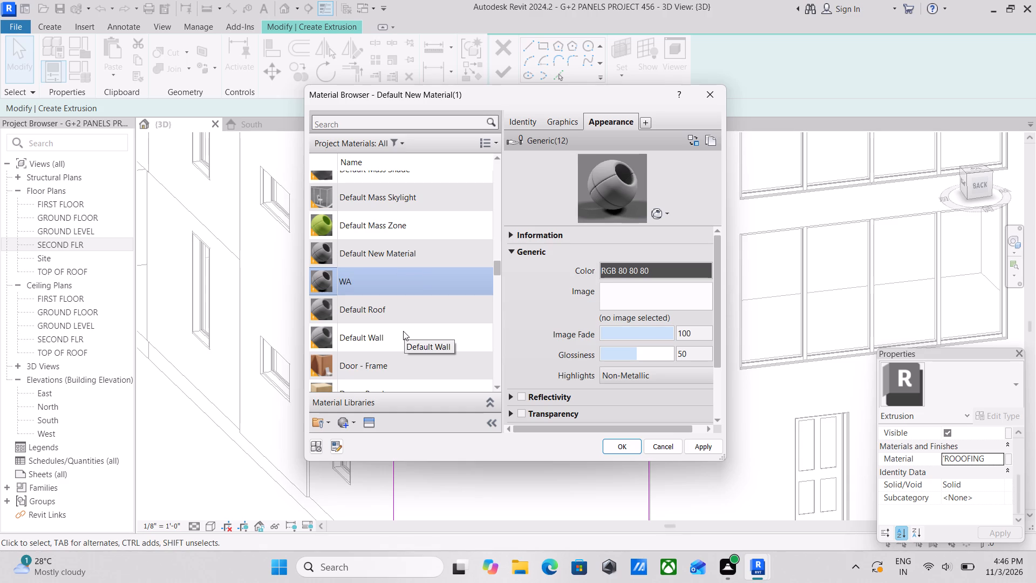
pyautogui.write('LL')
pyautogui.press('BackSpace')
pyautogui.press('BackSpace')
pyautogui.press('BackSpace')
pyautogui.press('BackSpace')
pyautogui.press('BackSpace')
pyautogui.press('BackSpace')
pyautogui.write('GOLD')
pyautogui.press('space')
pyautogui.write('COLOU')
pyautogui.press('r')
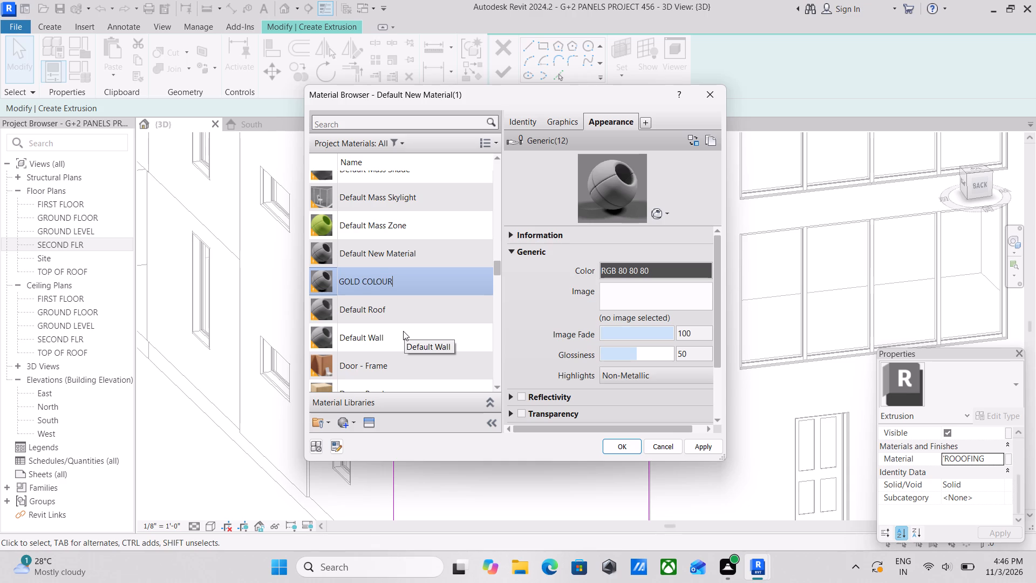
pyautogui.click(381, 284)
pyautogui.click(414, 296)
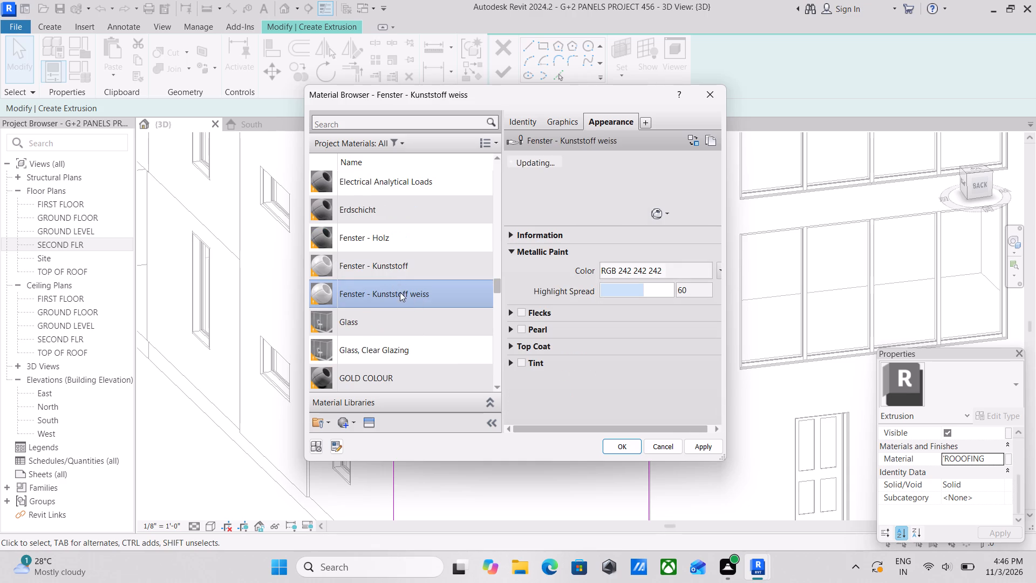
# Find the GOLD COLOUR material and replace its appearance with the Cafe asset from the Appearance Library's matte wall paints.
pyautogui.scroll(2, 431, 299)
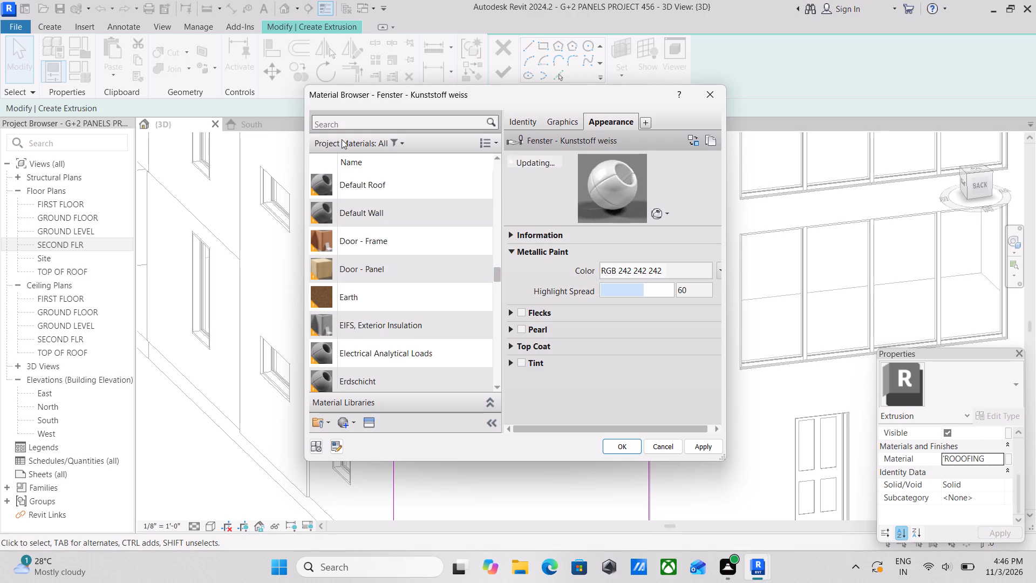
pyautogui.click(345, 125)
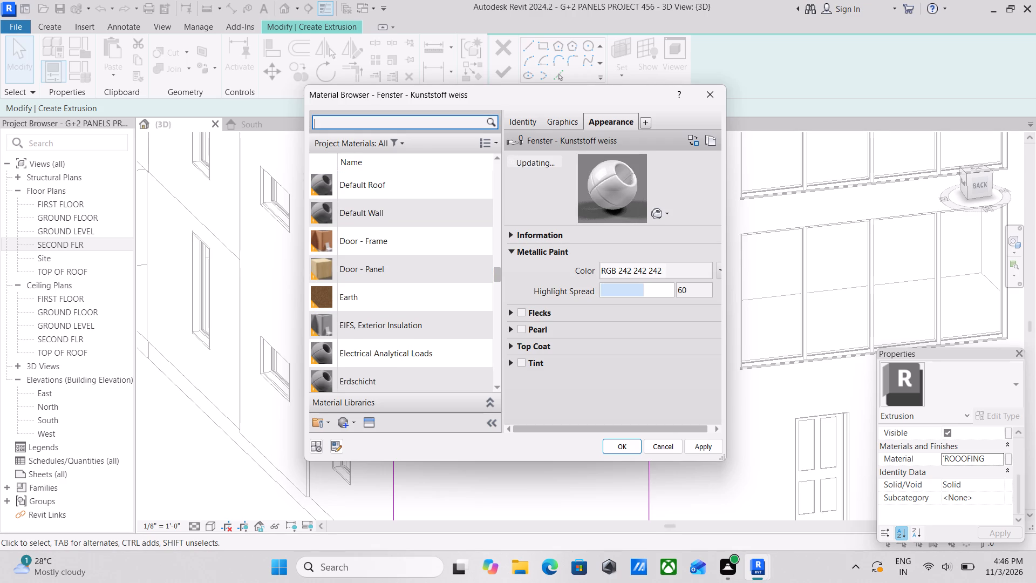
pyautogui.write('GOLD')
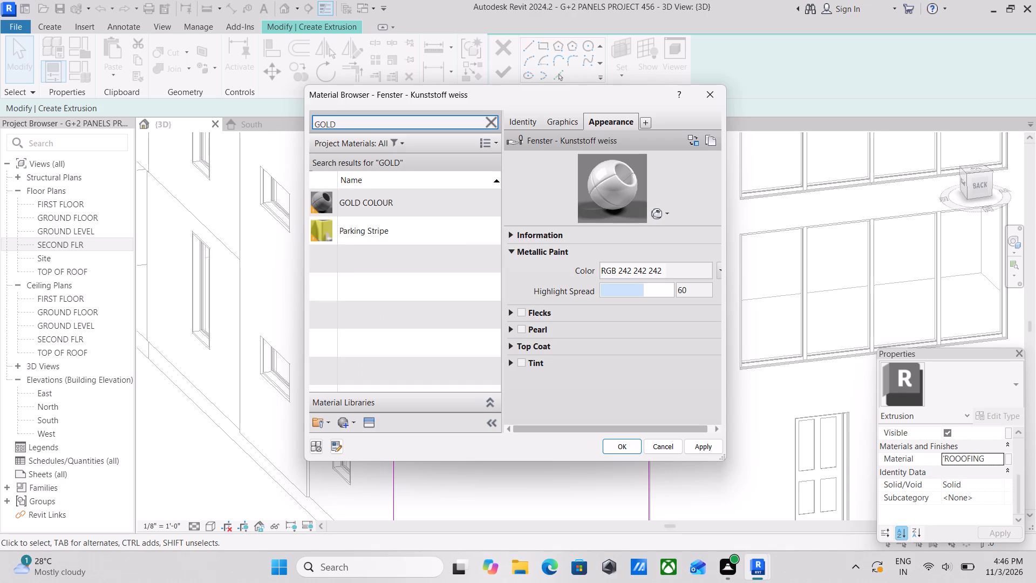
pyautogui.click(353, 203)
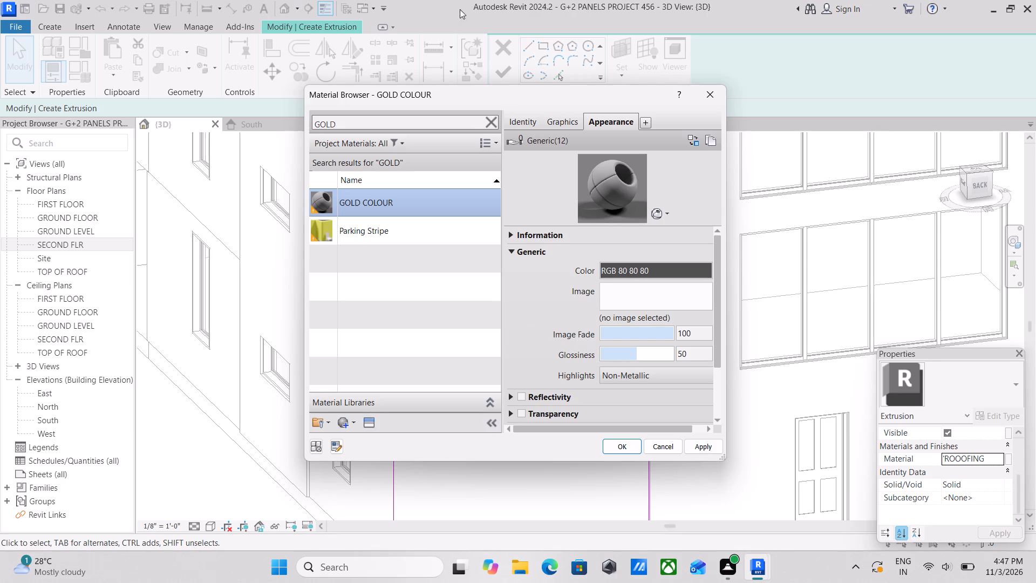
pyautogui.click(373, 424)
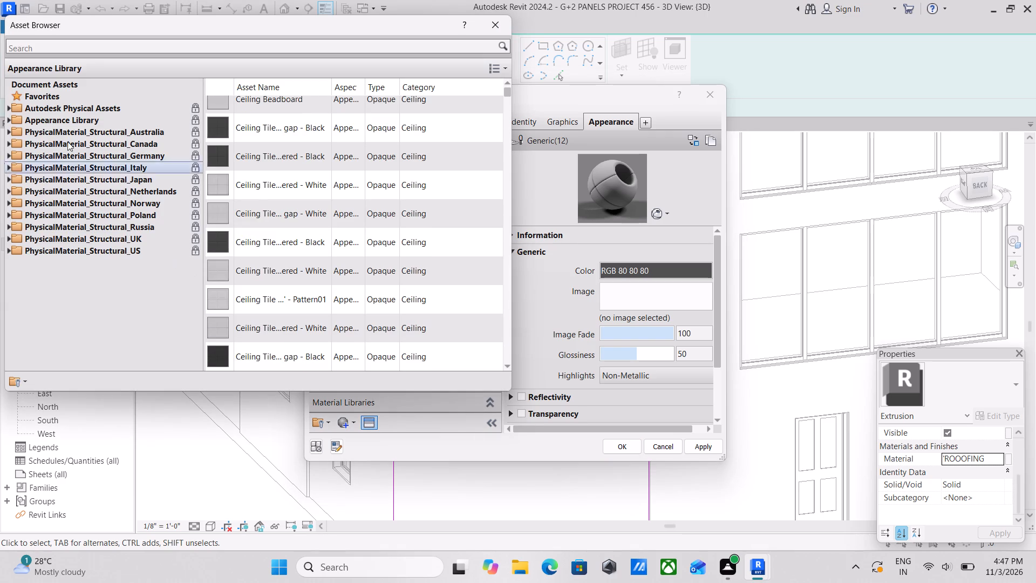
pyautogui.click(4, 123)
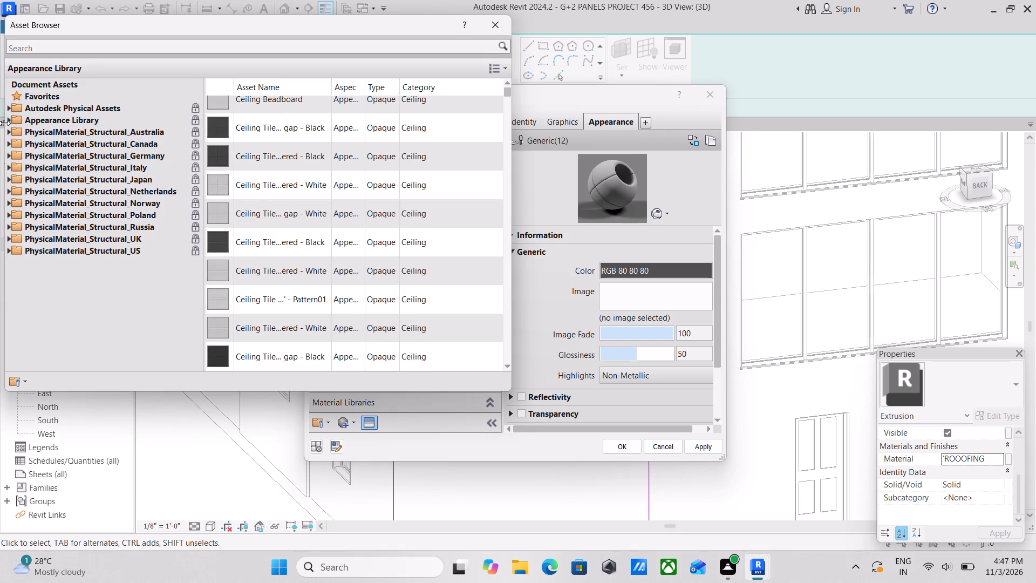
pyautogui.click(6, 124)
pyautogui.scroll(-3, 83, 273)
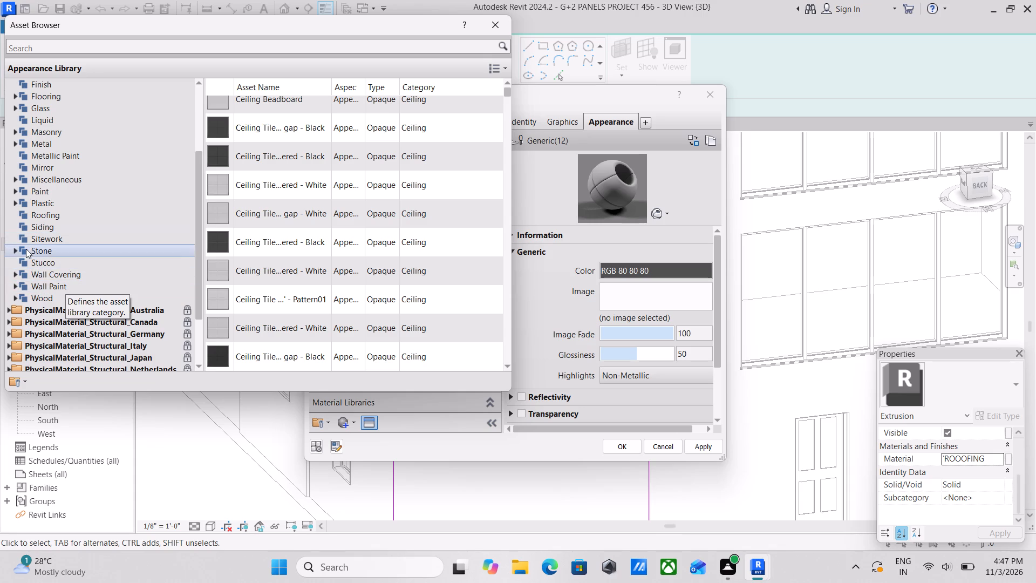
pyautogui.click(12, 249)
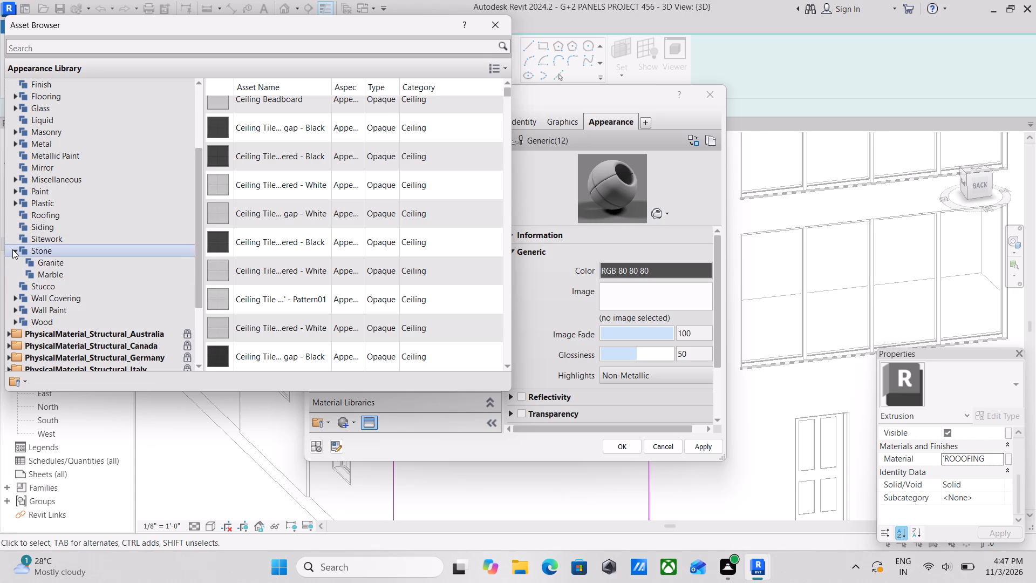
pyautogui.click(12, 249)
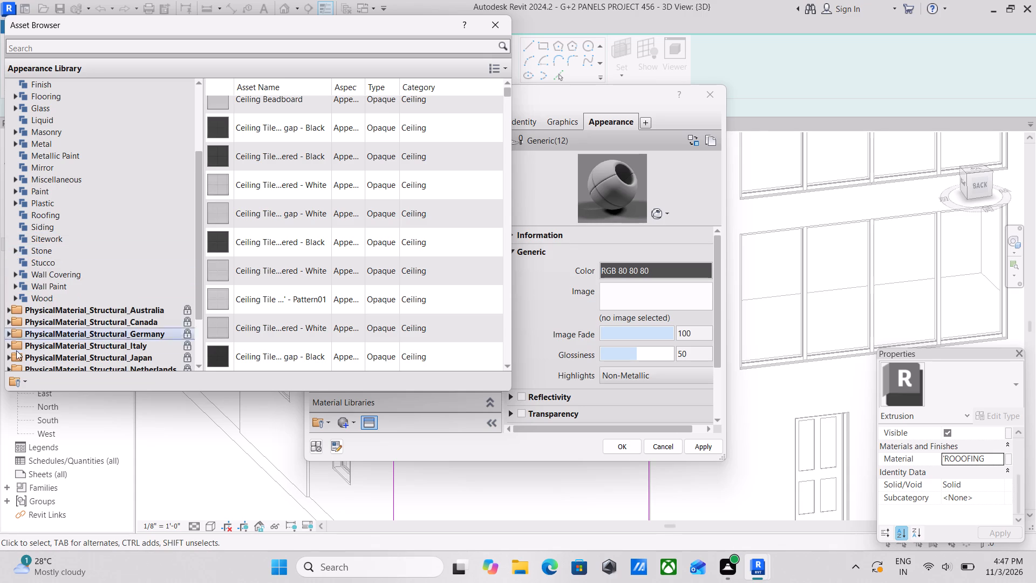
pyautogui.click(18, 284)
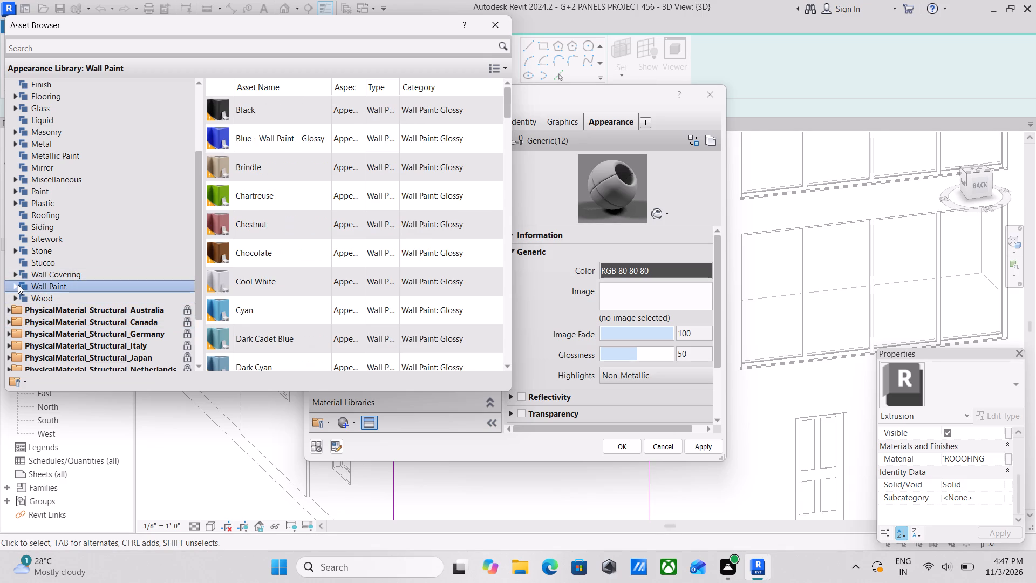
pyautogui.click(17, 283)
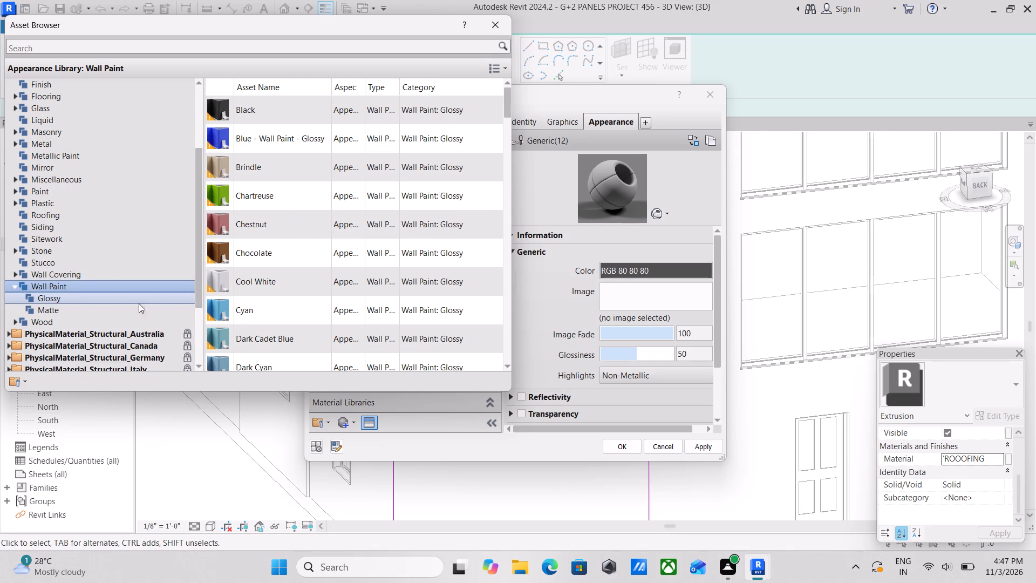
pyautogui.doubleClick(72, 313)
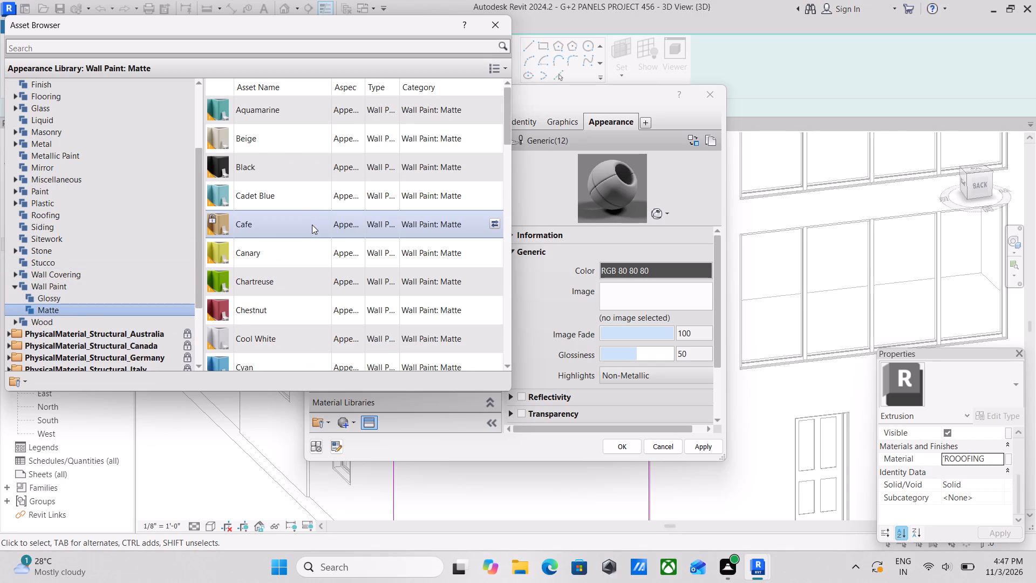
pyautogui.tripleClick(260, 225)
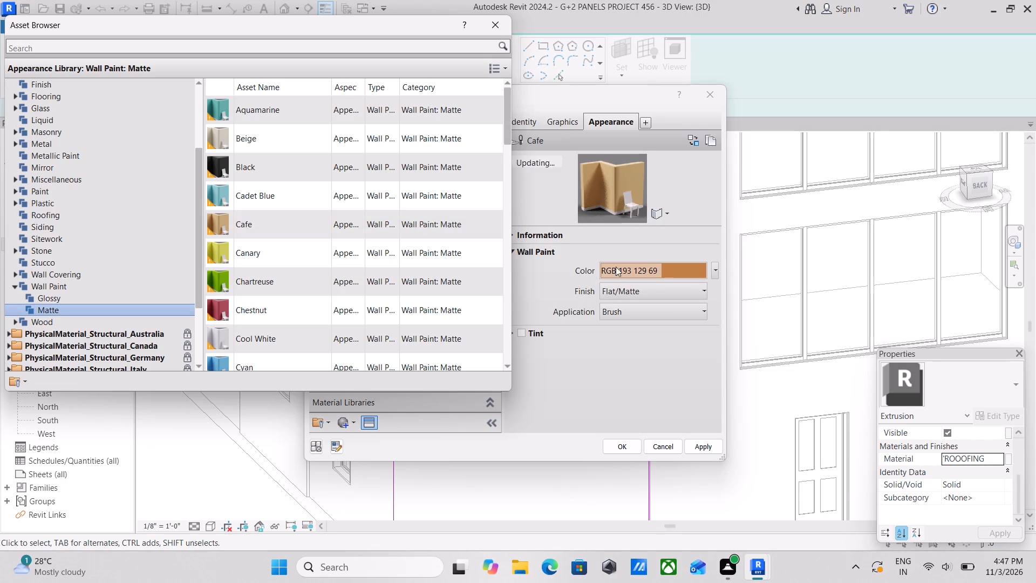
pyautogui.click(496, 22)
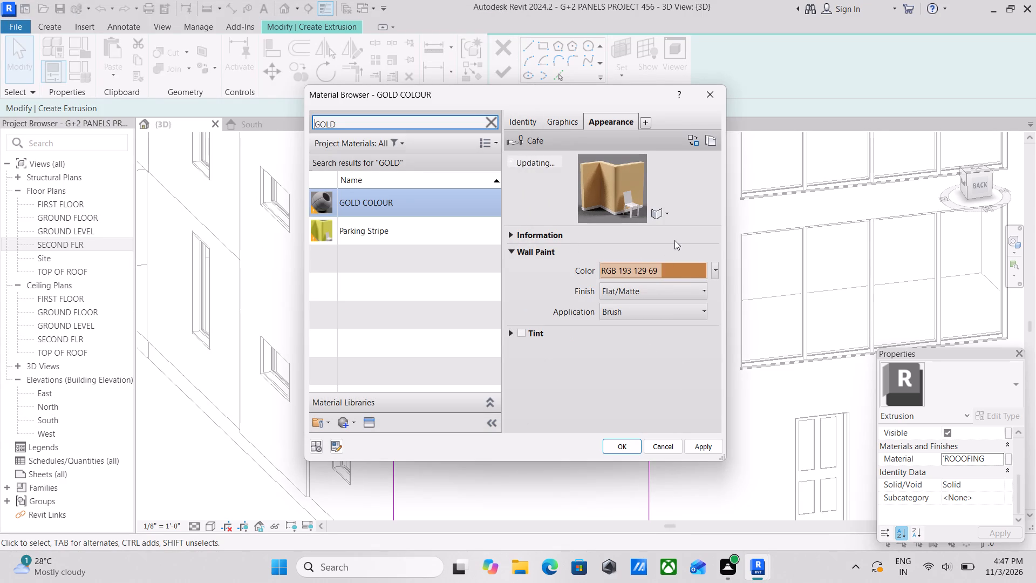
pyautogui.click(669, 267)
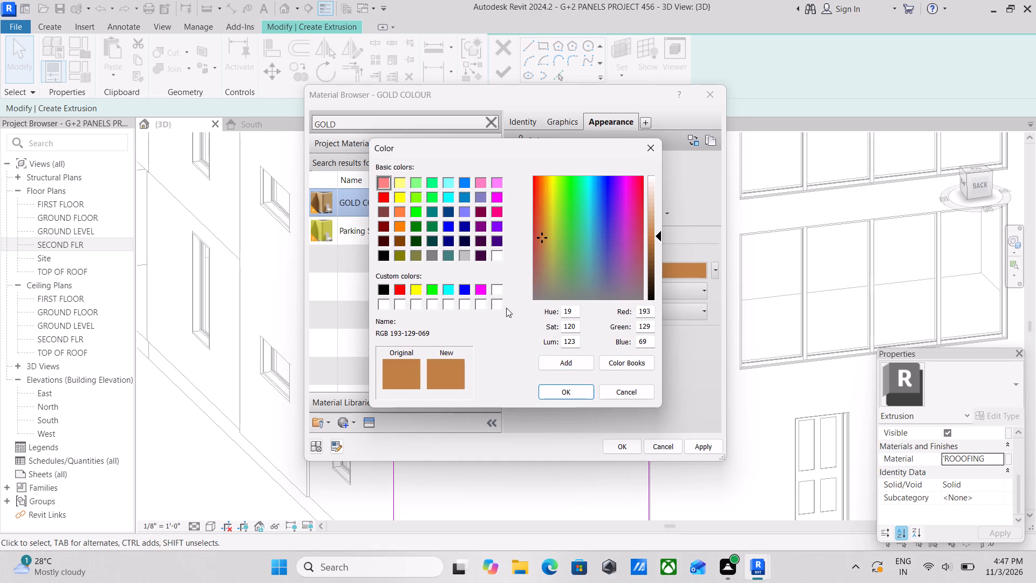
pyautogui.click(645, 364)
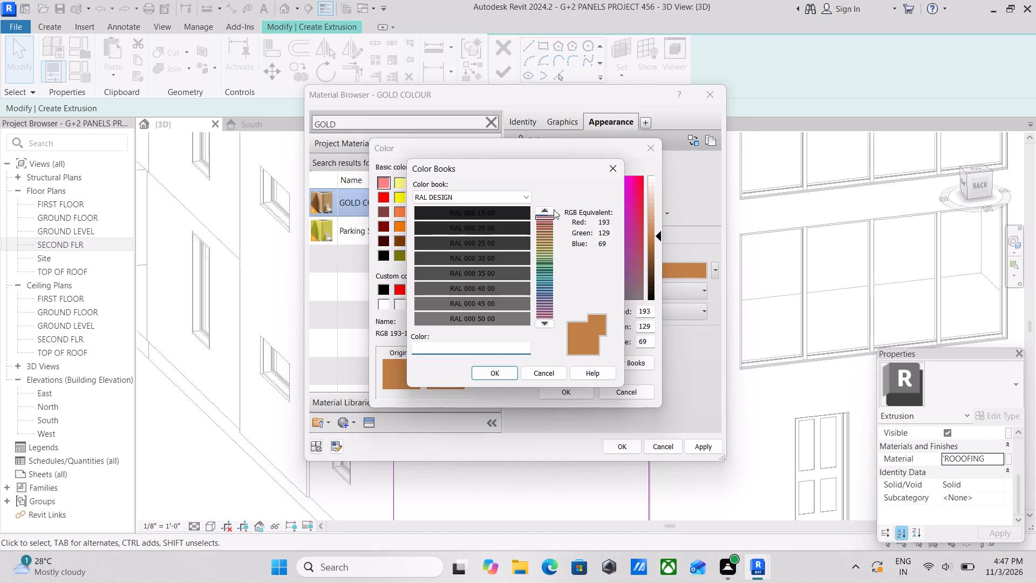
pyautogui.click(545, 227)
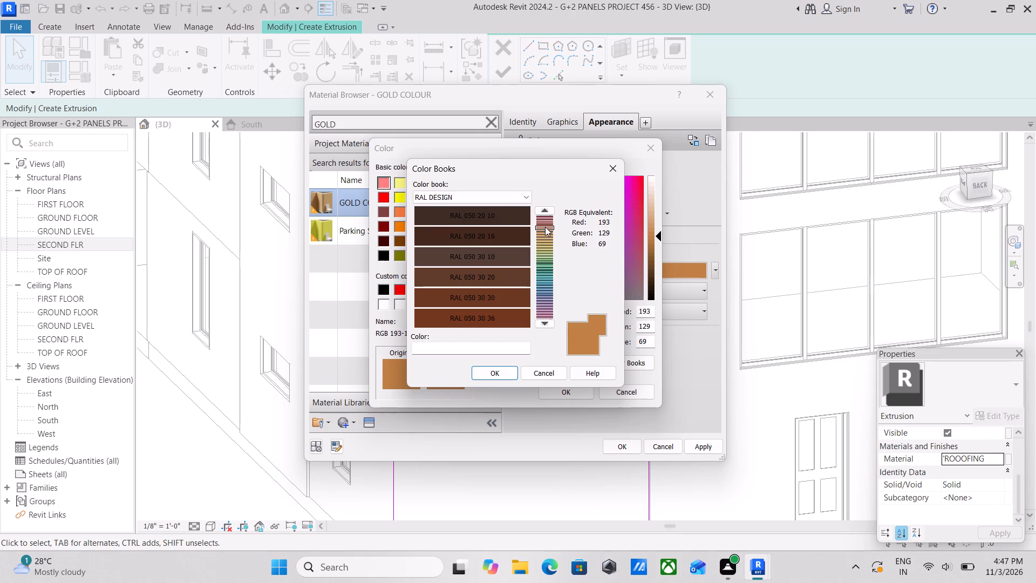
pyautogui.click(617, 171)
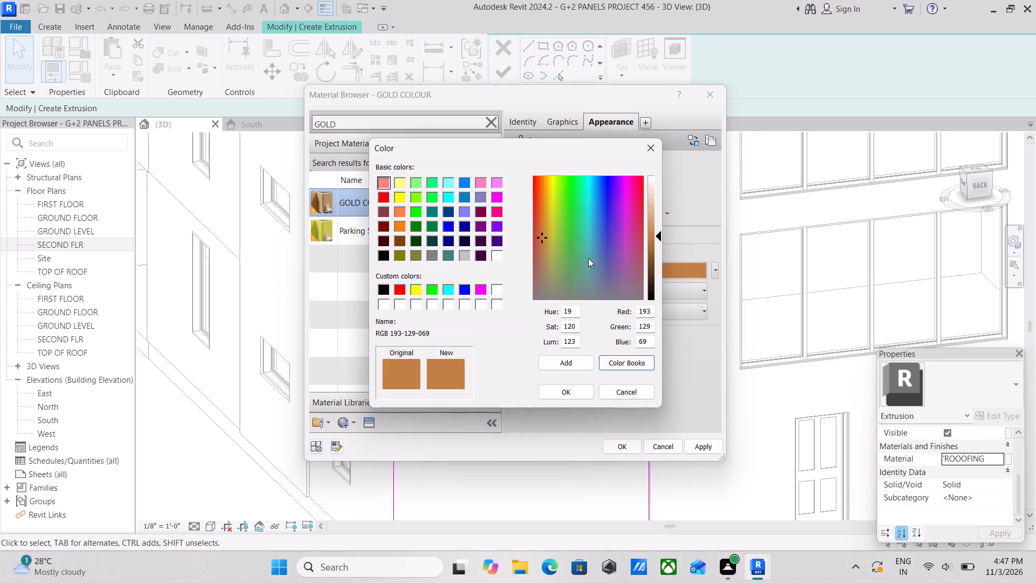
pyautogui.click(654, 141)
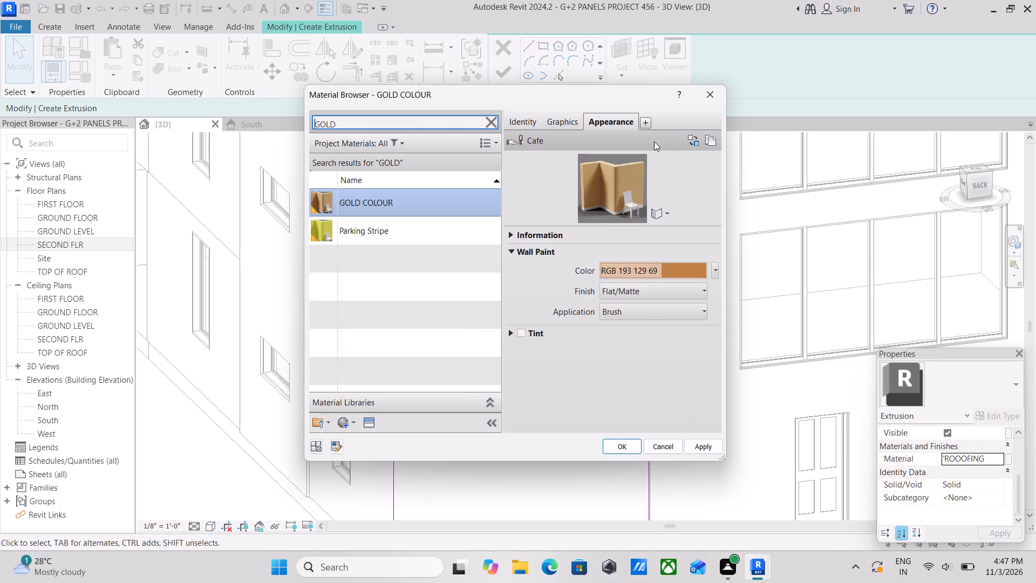
# Apply the appearance change and assign the GOLD COLOUR material to the extrusion.
pyautogui.click(706, 446)
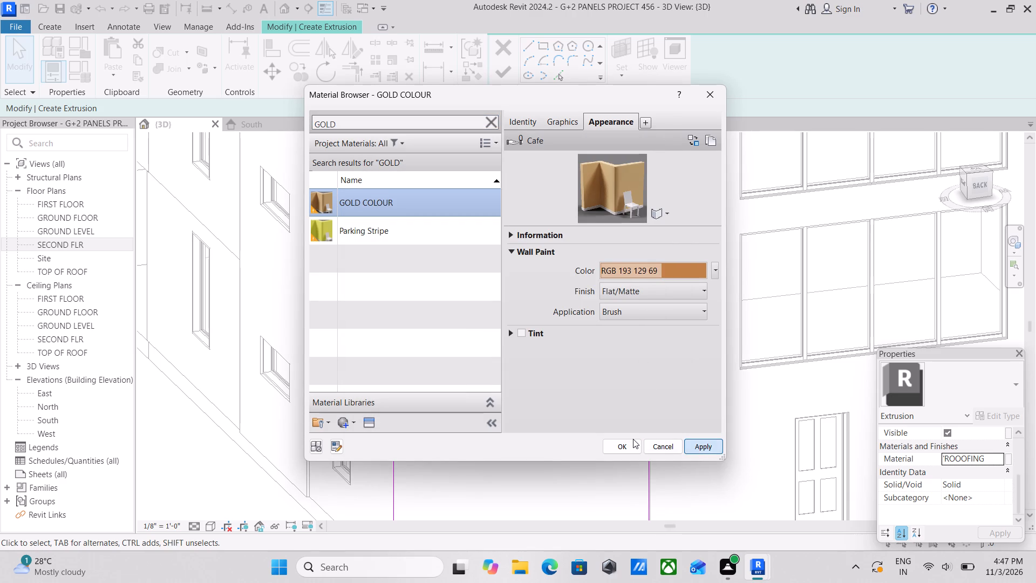
pyautogui.click(630, 439)
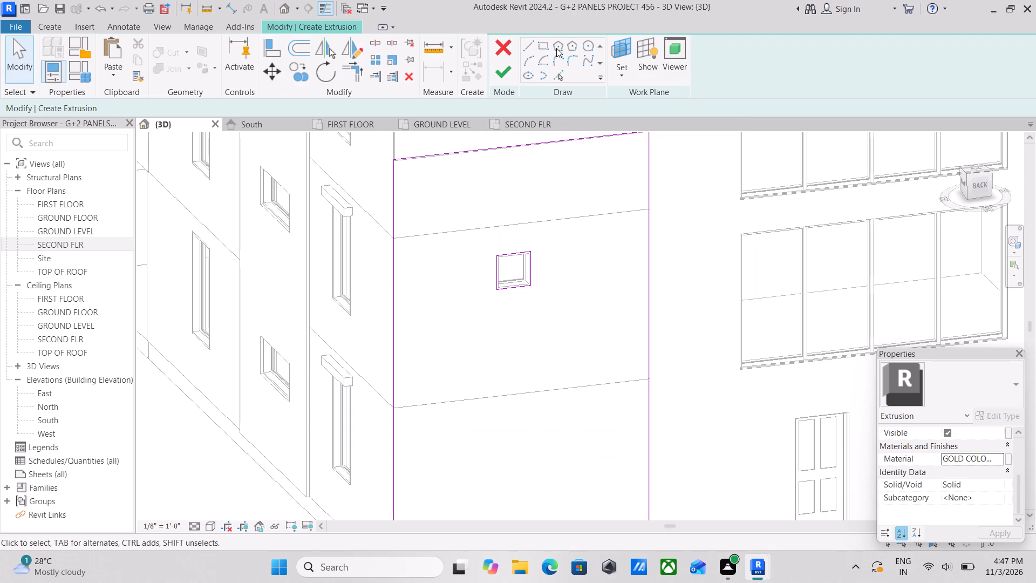
# Finish the panel's extrusion sketch around the small back-facade window and complete the in-place model.
pyautogui.click(503, 77)
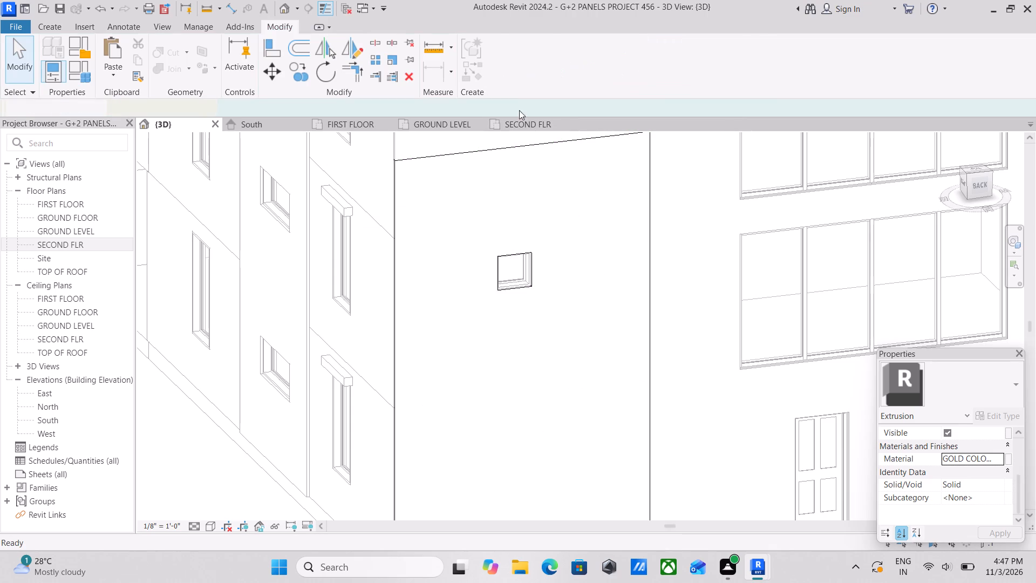
pyautogui.scroll(-3, 567, 115)
pyautogui.scroll(-3, 608, 241)
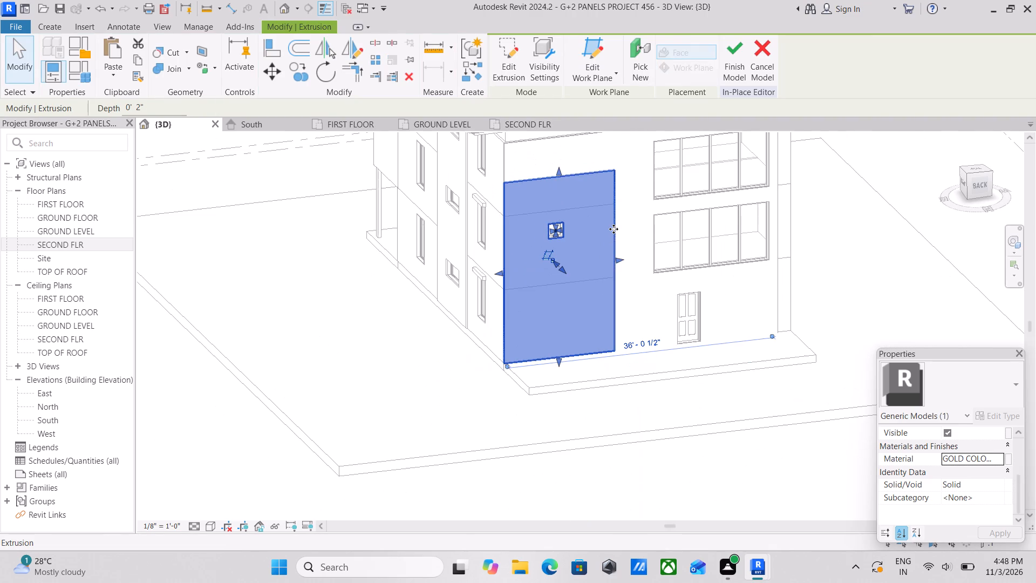
pyautogui.press('Escape')
pyautogui.scroll(2, 635, 205)
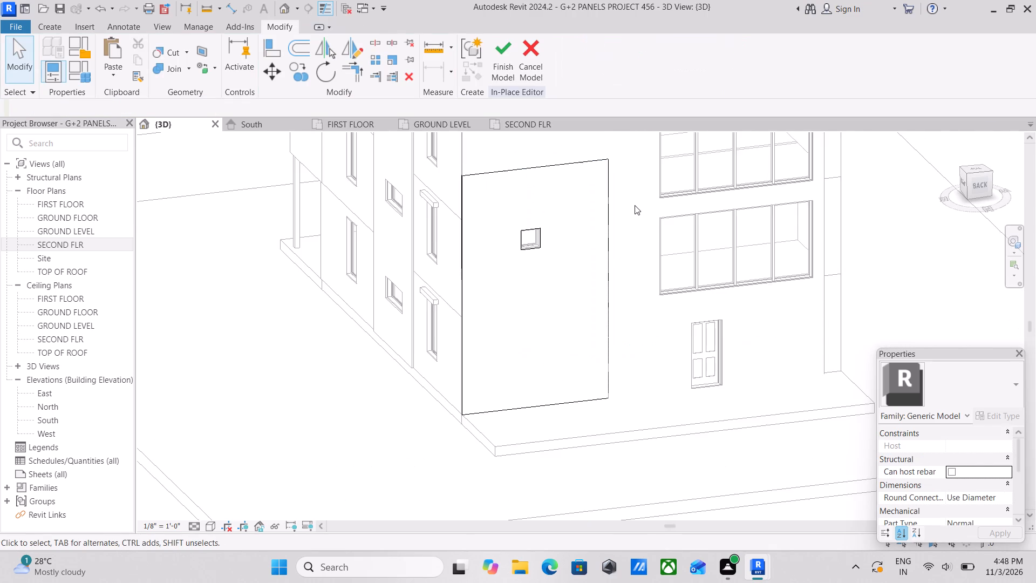
pyautogui.scroll(-3, 635, 205)
pyautogui.click(514, 58)
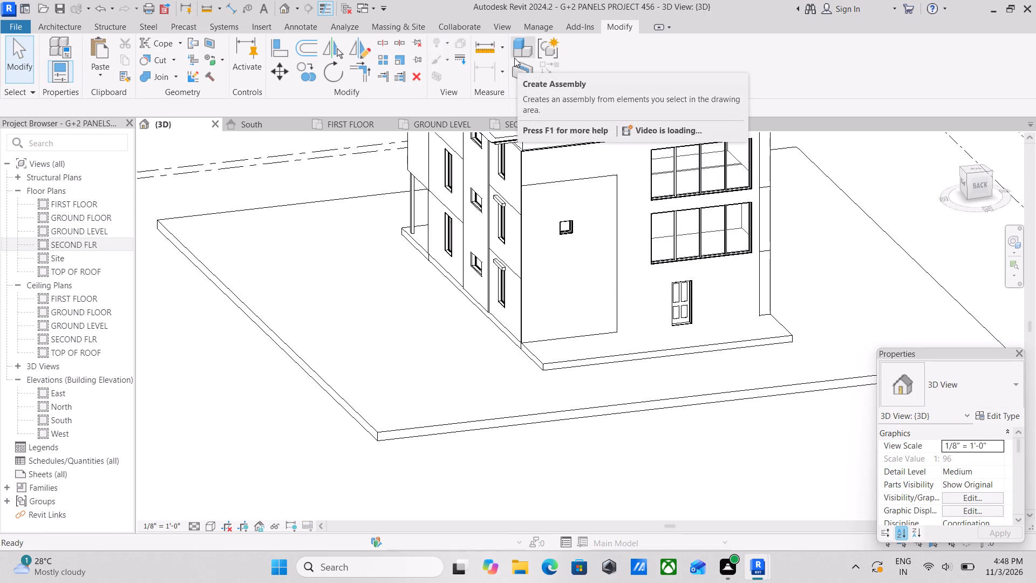
# Examine the building's side, front and back facades in 3D, including the balconies, vertical fins and existing panels.
pyautogui.scroll(-1, 676, 206)
pyautogui.keyDown('shift'); pyautogui.moveTo(676, 206); pyautogui.dragTo(821, 282, button='middle'); pyautogui.keyUp('shift')
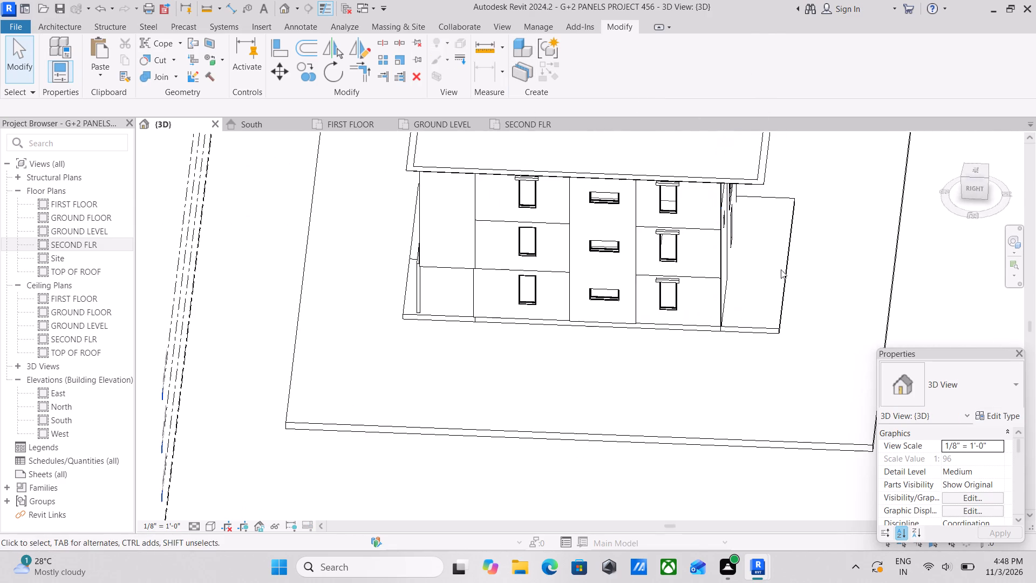
pyautogui.keyDown('shift'); pyautogui.moveTo(721, 254); pyautogui.dragTo(834, 159, button='middle'); pyautogui.keyUp('shift')
pyautogui.keyDown('shift'); pyautogui.moveTo(626, 289); pyautogui.dragTo(812, 300, button='middle'); pyautogui.keyUp('shift')
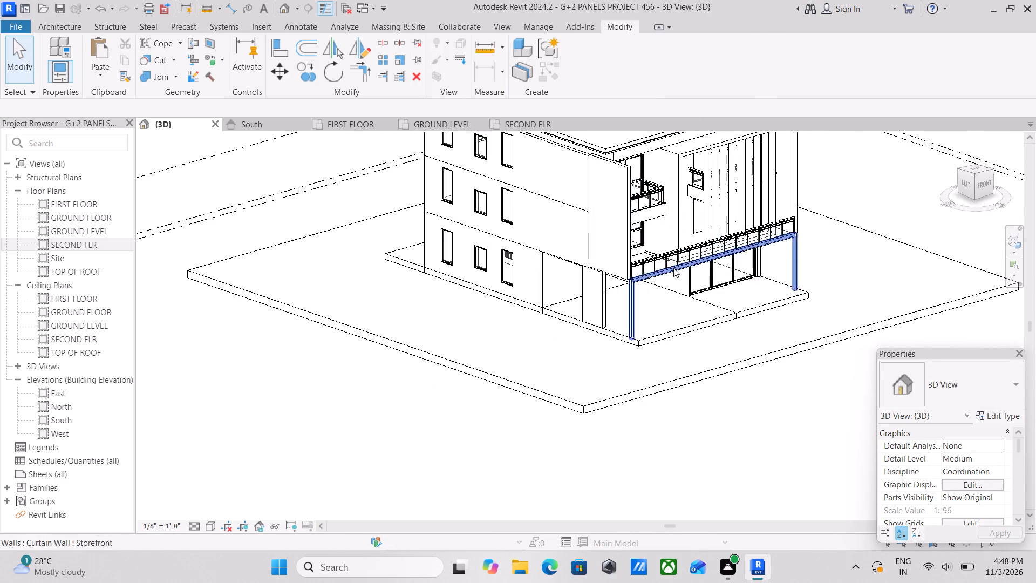
pyautogui.moveTo(673, 268); pyautogui.dragTo(740, 356, button='middle')
pyautogui.scroll(1, 702, 301)
pyautogui.moveTo(716, 301); pyautogui.dragTo(739, 361, button='middle')
pyautogui.scroll(4, 739, 361)
pyautogui.moveTo(742, 315); pyautogui.dragTo(734, 313, button='middle')
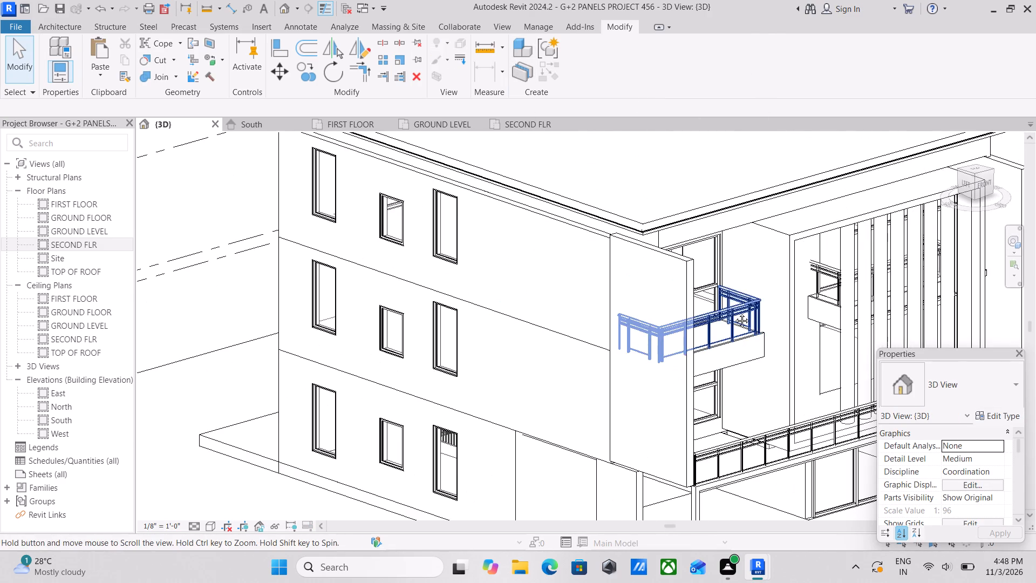
pyautogui.moveTo(734, 313); pyautogui.dragTo(663, 299, button='middle')
pyautogui.scroll(2, 783, 371)
pyautogui.moveTo(781, 363); pyautogui.dragTo(676, 289, button='middle')
pyautogui.scroll(1, 664, 279)
pyautogui.scroll(-2, 644, 321)
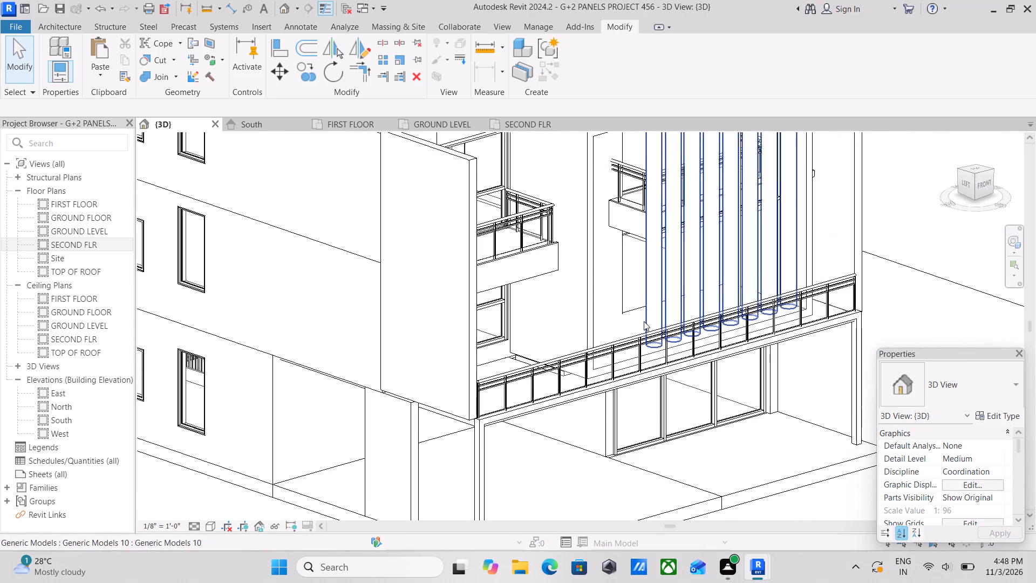
pyautogui.moveTo(644, 321); pyautogui.dragTo(679, 347, button='middle')
pyautogui.keyDown('shift'); pyautogui.moveTo(537, 358); pyautogui.dragTo(499, 337, button='middle'); pyautogui.keyUp('shift')
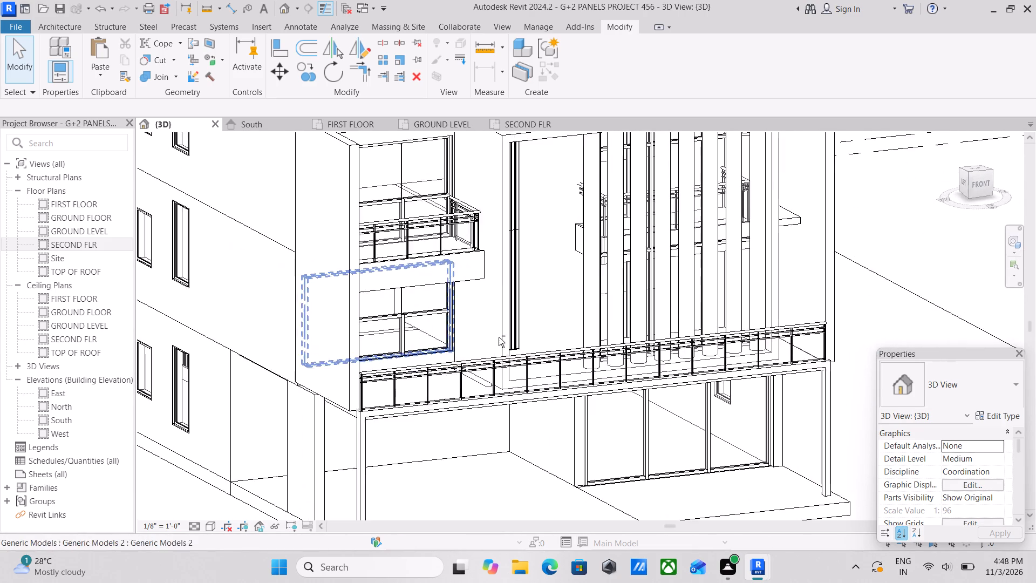
pyautogui.scroll(1, 497, 335)
pyautogui.scroll(-2, 488, 318)
pyautogui.moveTo(490, 329); pyautogui.dragTo(533, 476, button='middle')
pyautogui.keyDown('shift'); pyautogui.moveTo(481, 358); pyautogui.dragTo(543, 399, button='middle'); pyautogui.keyUp('shift')
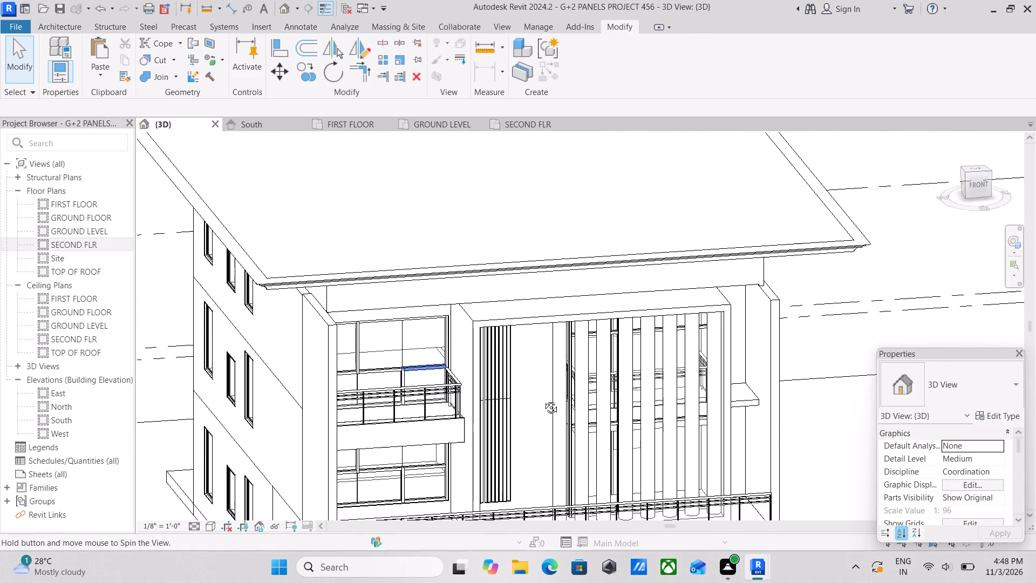
pyautogui.keyDown('shift'); pyautogui.moveTo(543, 399); pyautogui.dragTo(759, 404, button='middle'); pyautogui.keyUp('shift')
pyautogui.moveTo(712, 395); pyautogui.dragTo(658, 320, button='middle')
pyautogui.scroll(1, 640, 376)
pyautogui.keyDown('shift'); pyautogui.moveTo(637, 374); pyautogui.dragTo(578, 302, button='middle'); pyautogui.keyUp('shift')
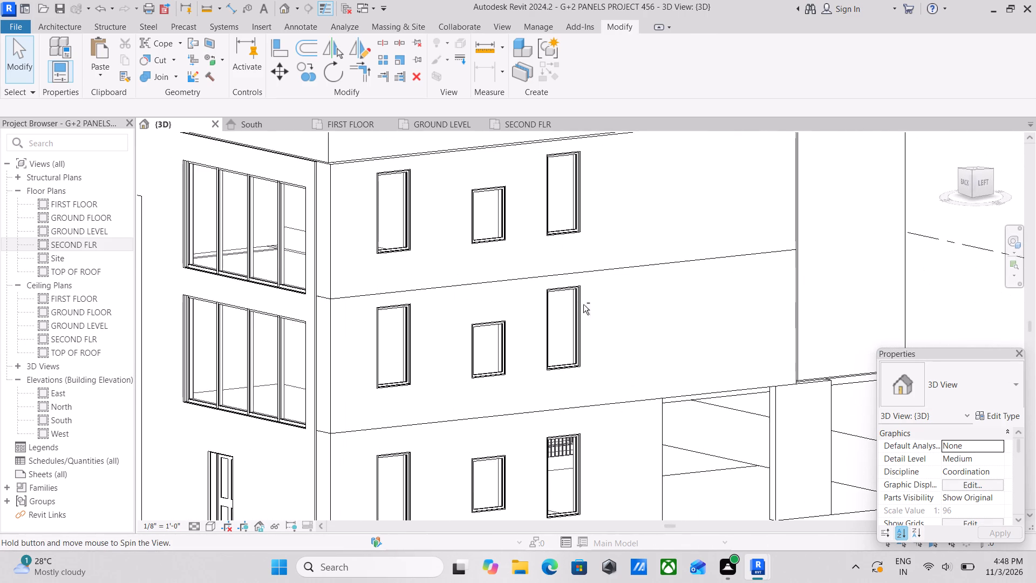
pyautogui.keyDown('shift'); pyautogui.scroll(1, 583, 304); pyautogui.keyUp('shift')
pyautogui.scroll(-4, 583, 316)
pyautogui.moveTo(583, 307); pyautogui.dragTo(563, 296, button='middle')
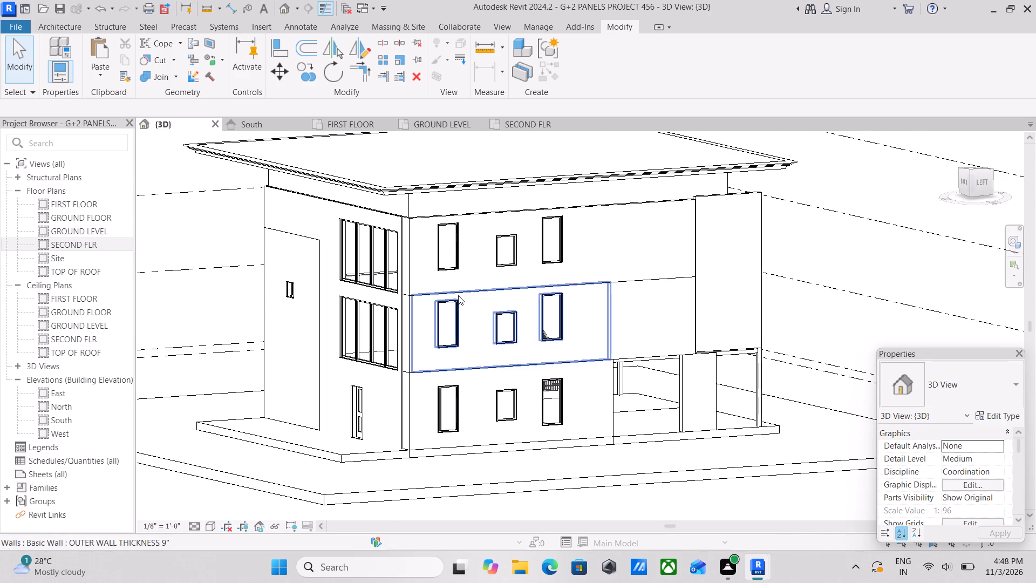
pyautogui.scroll(3, 459, 295)
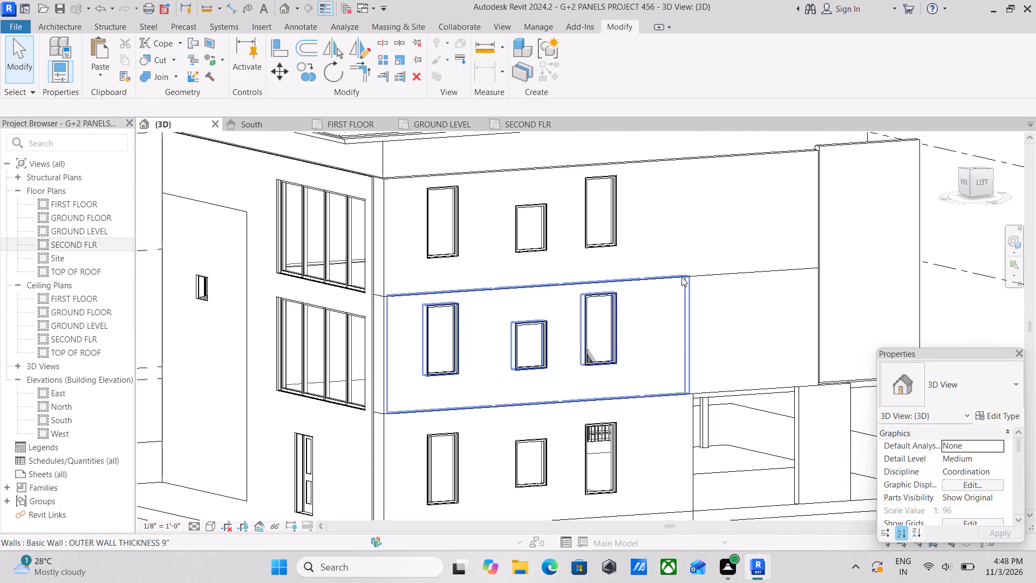
pyautogui.scroll(-4, 681, 277)
pyautogui.keyDown('shift'); pyautogui.moveTo(665, 294); pyautogui.dragTo(340, 304, button='middle'); pyautogui.keyUp('shift')
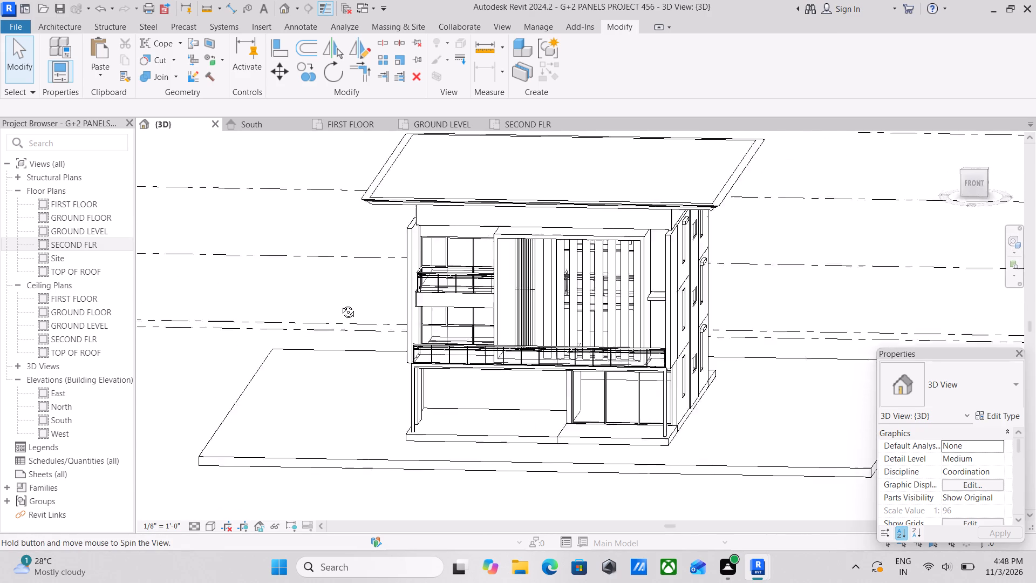
# Examine the right facade's windows on all three floors and the projecting shades above them in 3D.
pyautogui.keyDown('shift'); pyautogui.moveTo(340, 304); pyautogui.dragTo(327, 304, button='middle'); pyautogui.keyUp('shift')
pyautogui.moveTo(540, 298); pyautogui.dragTo(488, 291, button='middle')
pyautogui.scroll(3, 623, 319)
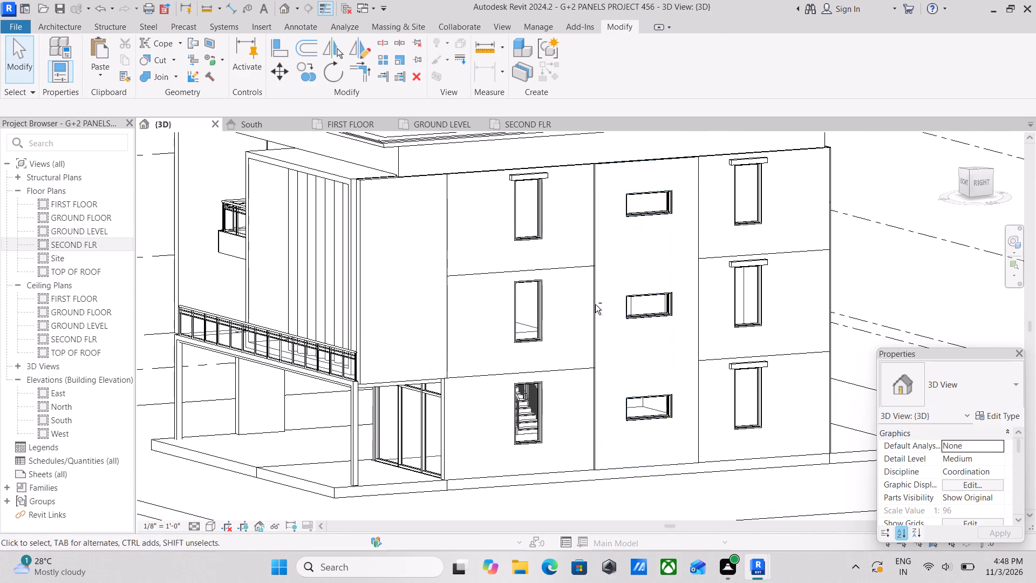
pyautogui.moveTo(590, 301); pyautogui.dragTo(551, 308, button='middle')
pyautogui.keyDown('shift'); pyautogui.moveTo(489, 328); pyautogui.dragTo(496, 333, button='middle'); pyautogui.keyUp('shift')
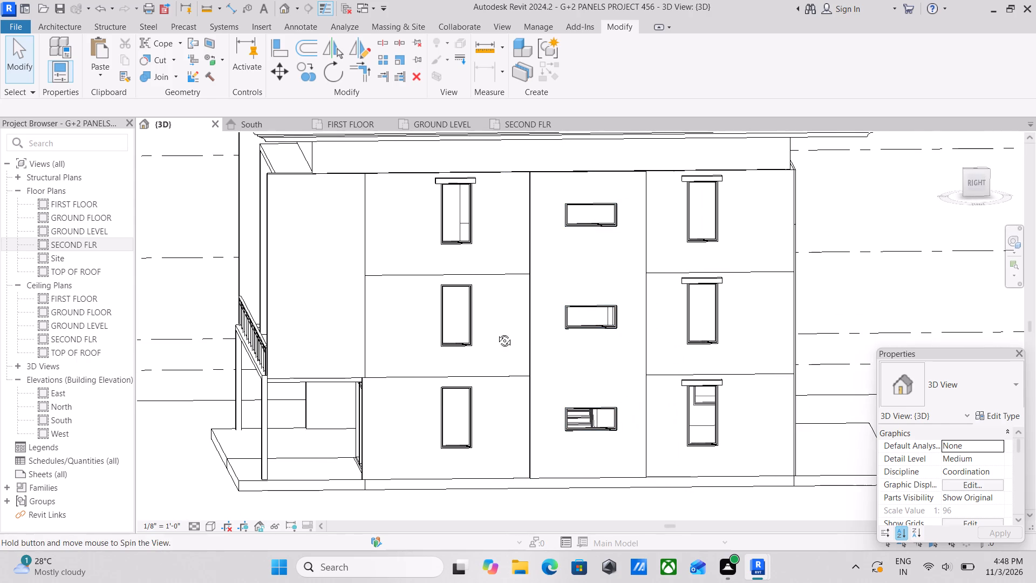
pyautogui.keyDown('shift'); pyautogui.moveTo(496, 333); pyautogui.dragTo(524, 348, button='middle'); pyautogui.keyUp('shift')
pyautogui.scroll(6, 517, 194)
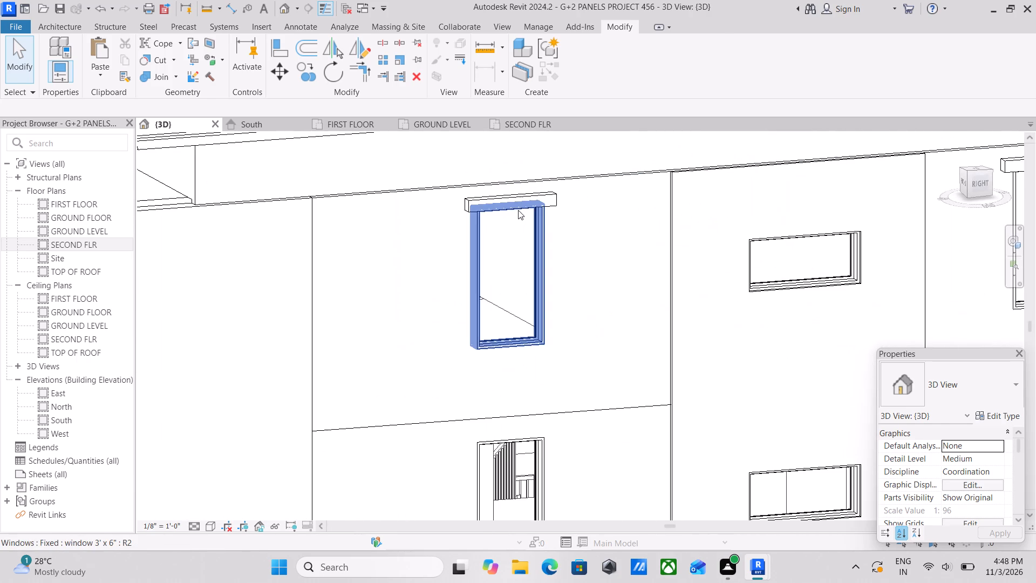
pyautogui.scroll(-3, 539, 230)
pyautogui.moveTo(567, 283); pyautogui.dragTo(548, 247, button='middle')
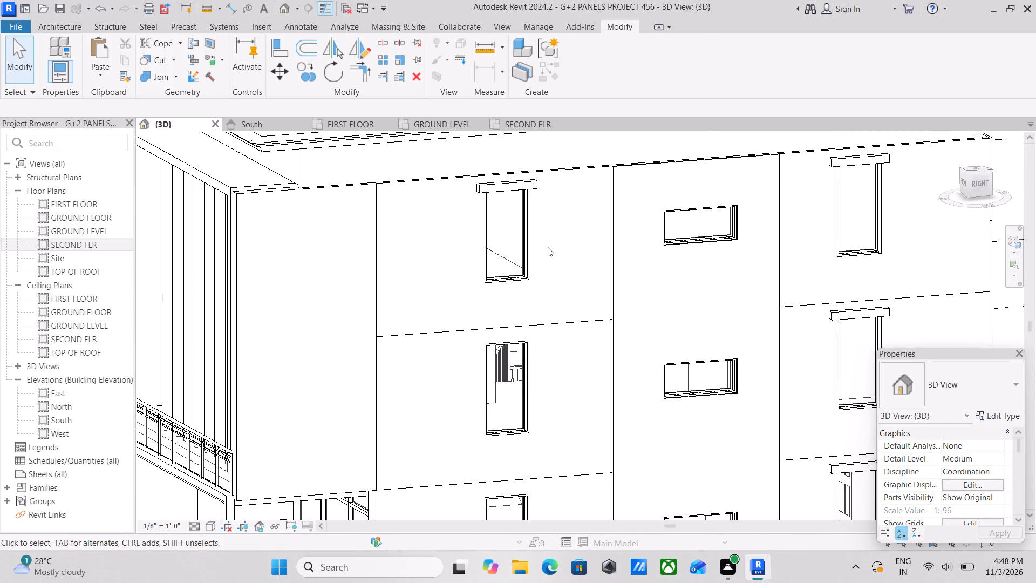
pyautogui.scroll(1, 502, 256)
pyautogui.scroll(-1, 502, 256)
pyautogui.moveTo(501, 256); pyautogui.dragTo(500, 254, button='middle')
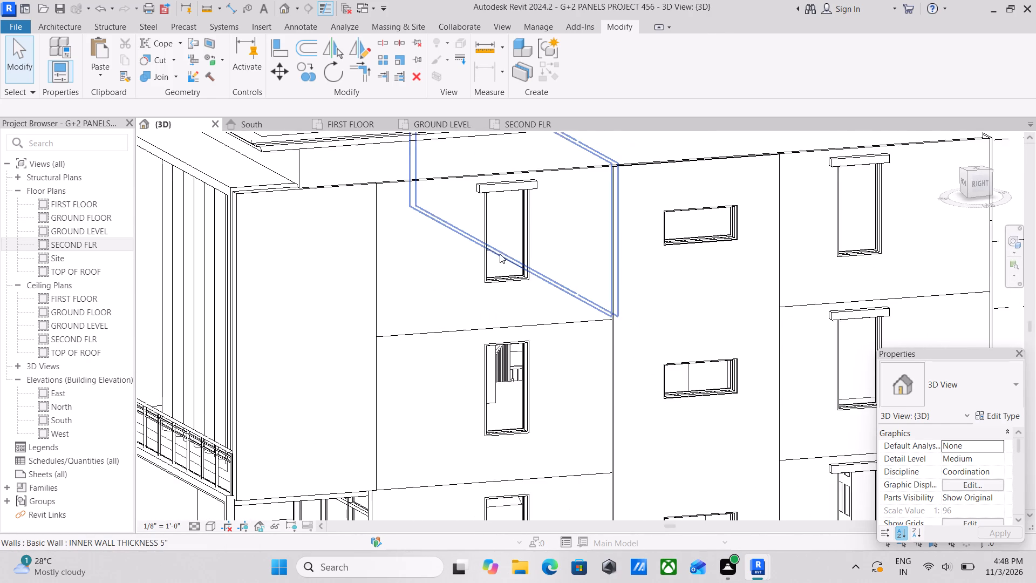
pyautogui.moveTo(500, 254); pyautogui.dragTo(488, 224, button='middle')
pyautogui.scroll(-2, 495, 255)
pyautogui.moveTo(499, 266); pyautogui.dragTo(493, 239, button='middle')
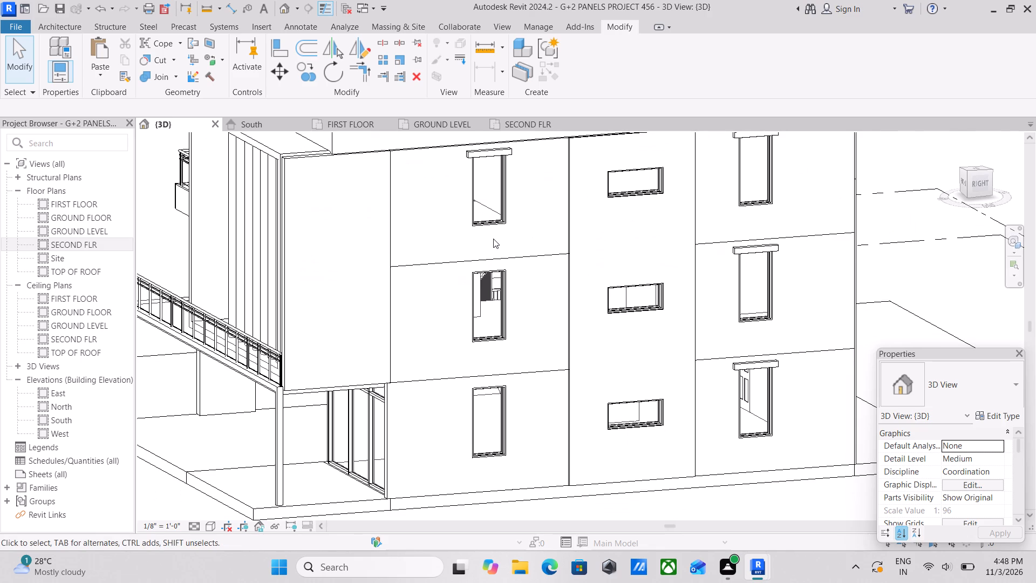
pyautogui.scroll(-3, 493, 239)
pyautogui.moveTo(493, 253); pyautogui.dragTo(490, 245, button='middle')
pyautogui.scroll(3, 493, 248)
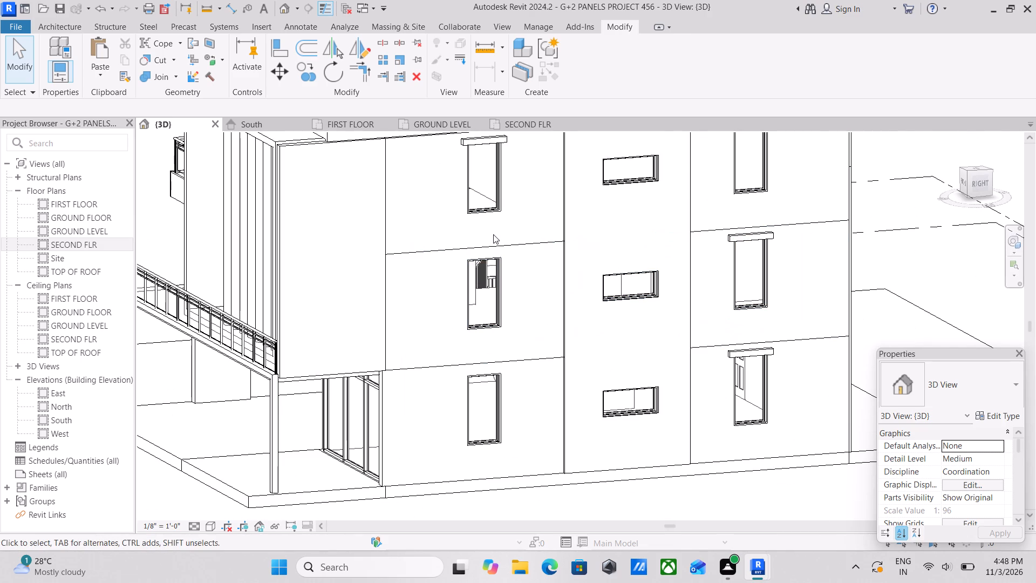
pyautogui.scroll(3, 493, 234)
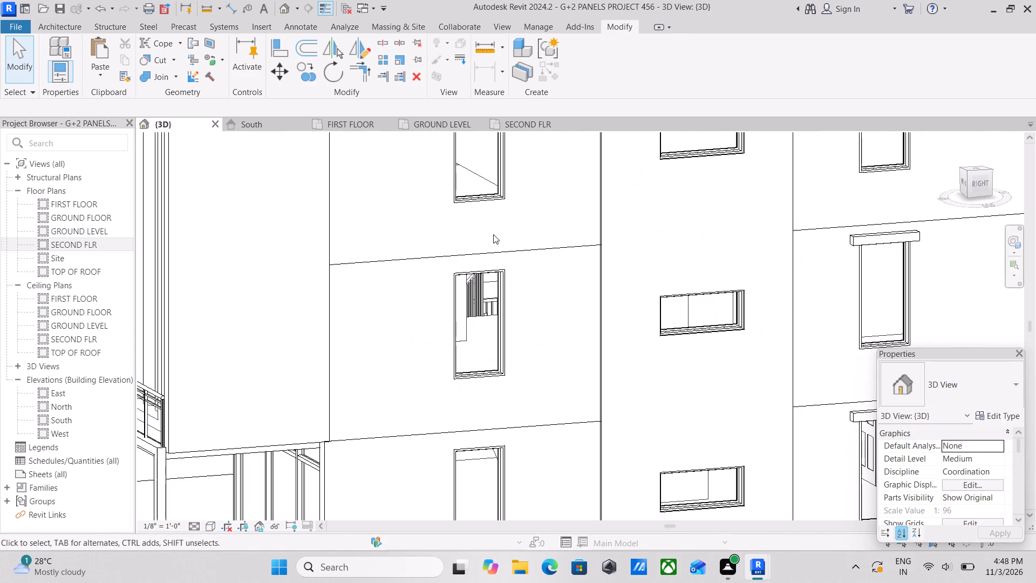
pyautogui.moveTo(493, 234); pyautogui.dragTo(500, 261, button='middle')
pyautogui.scroll(-2, 500, 246)
pyautogui.moveTo(499, 244); pyautogui.dragTo(521, 302, button='middle')
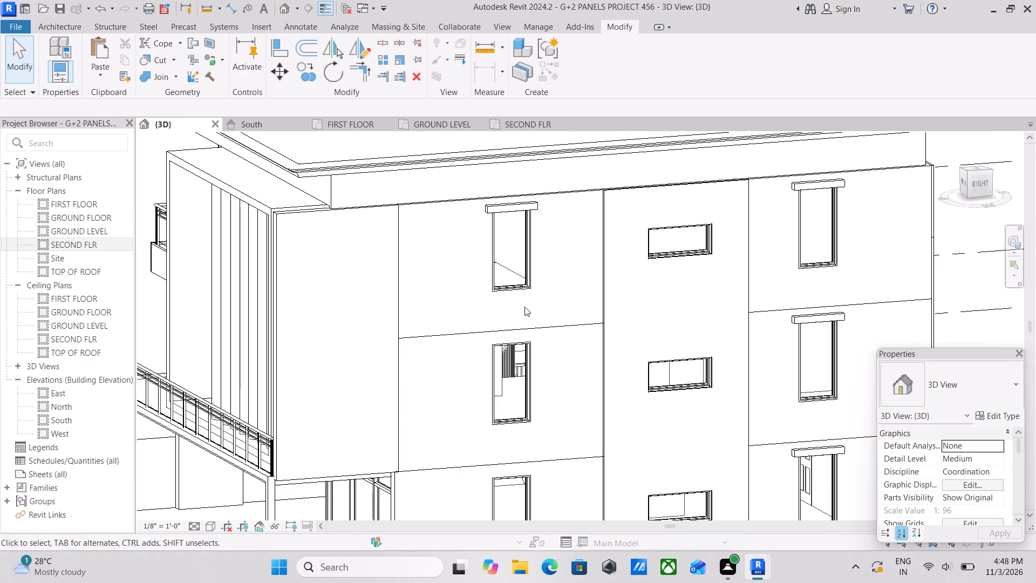
pyautogui.scroll(-4, 553, 300)
pyautogui.moveTo(548, 340); pyautogui.dragTo(664, 328, button='middle')
pyautogui.scroll(2, 684, 326)
pyautogui.scroll(-3, 695, 314)
pyautogui.moveTo(695, 311); pyautogui.dragTo(699, 311, button='middle')
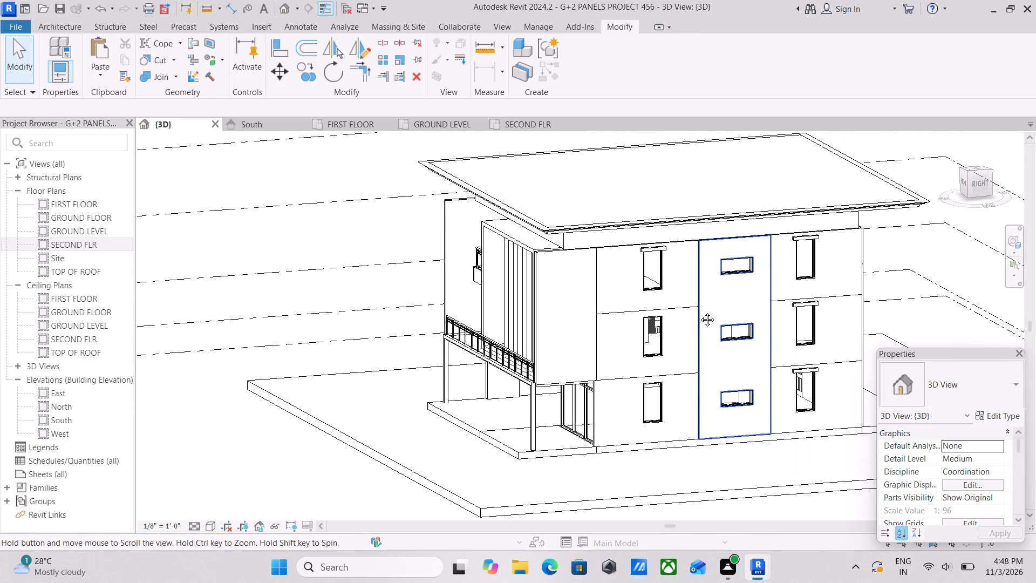
pyautogui.moveTo(699, 311); pyautogui.dragTo(701, 311, button='middle')
pyautogui.scroll(4, 701, 311)
pyautogui.scroll(3, 680, 268)
pyautogui.moveTo(672, 254); pyautogui.dragTo(644, 291, button='middle')
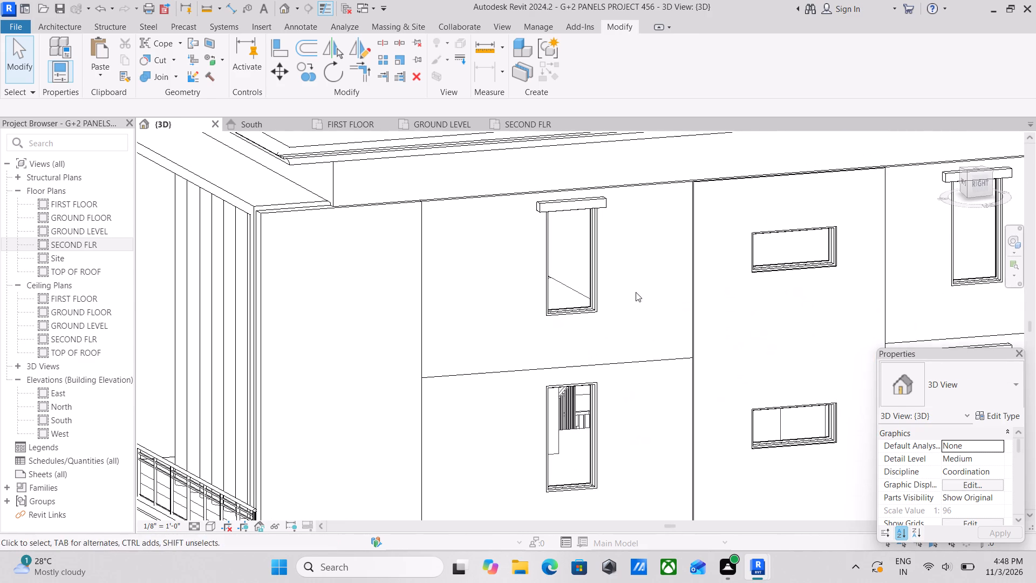
# In the right-side view, copy the shade above the second-floor window nearest the front down 10'-0" onto the first-floor window.
pyautogui.click(590, 205)
pyautogui.scroll(3, 591, 215)
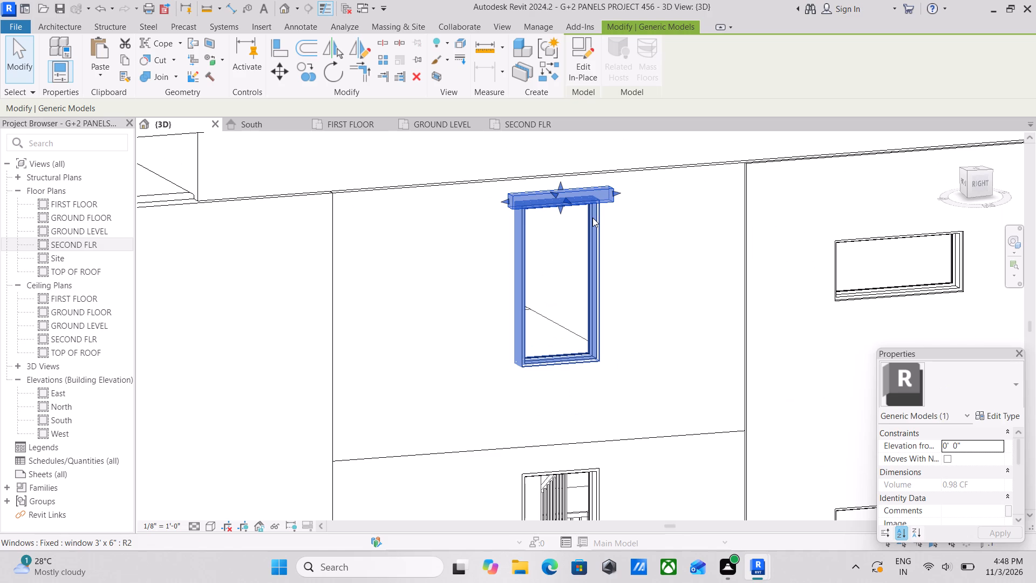
pyautogui.press('c')
pyautogui.press('o')
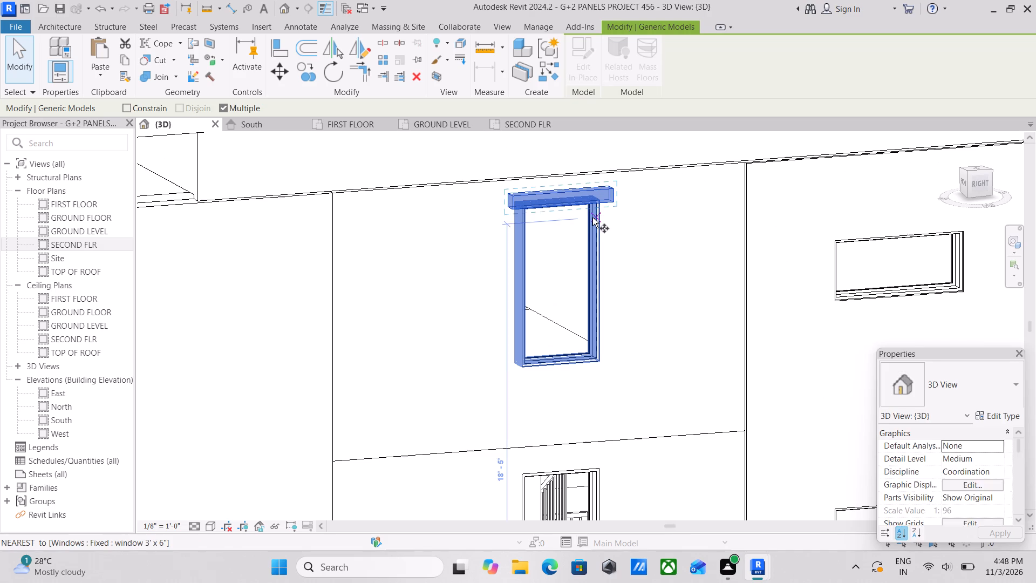
pyautogui.scroll(3, 590, 218)
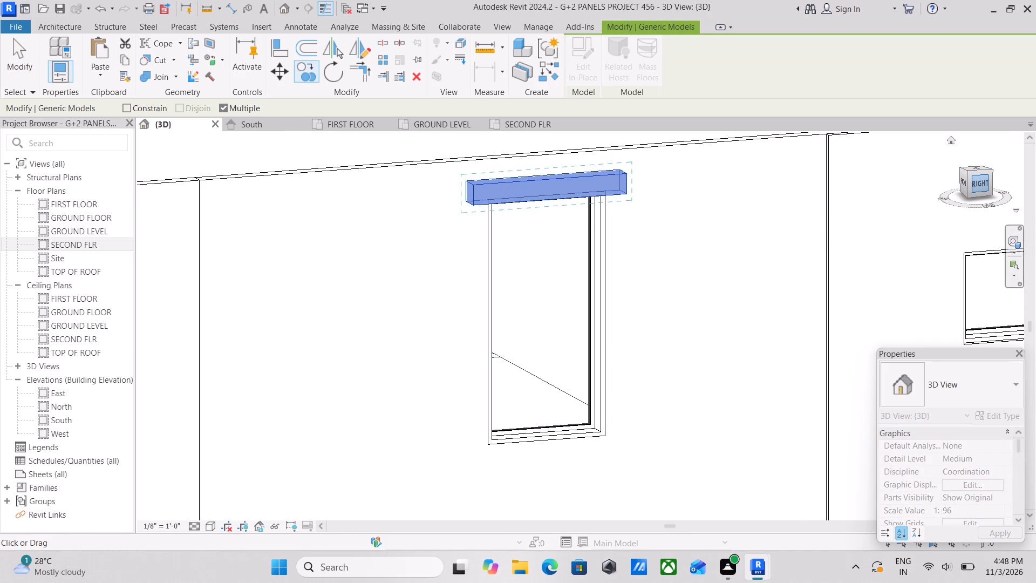
pyautogui.click(980, 180)
pyautogui.scroll(2, 626, 479)
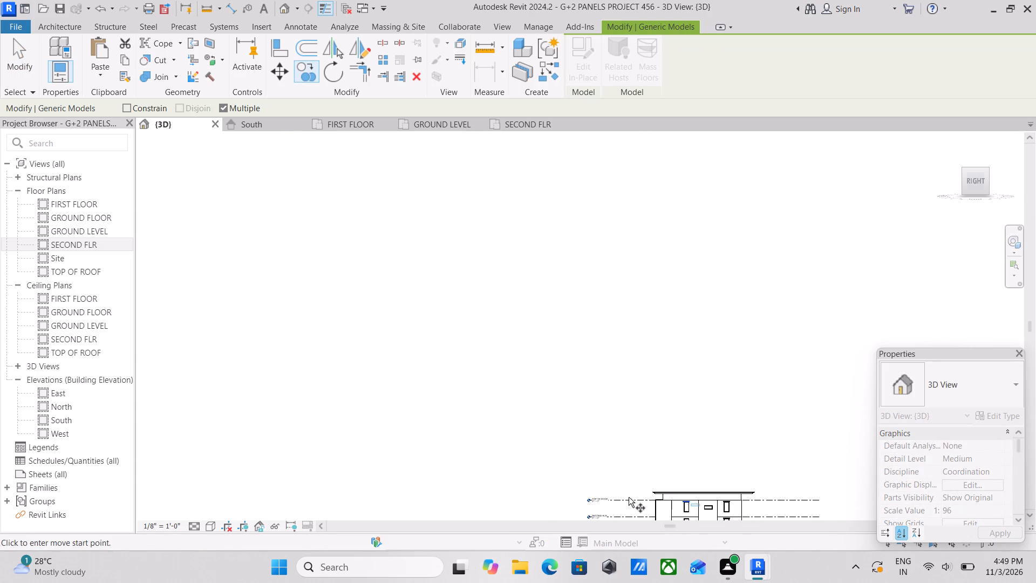
pyautogui.scroll(3, 642, 432)
pyautogui.scroll(5, 536, 265)
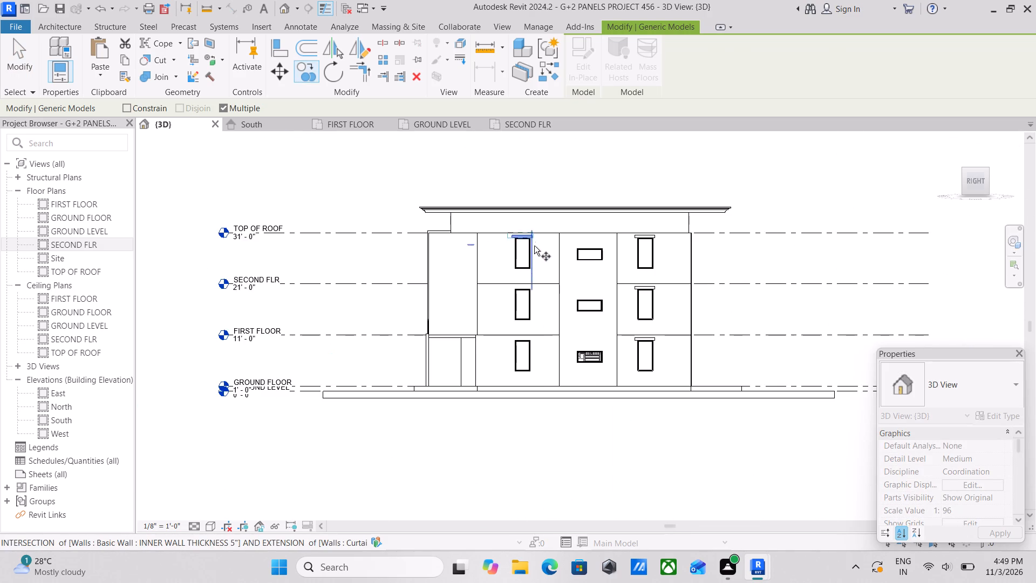
pyautogui.scroll(12, 534, 246)
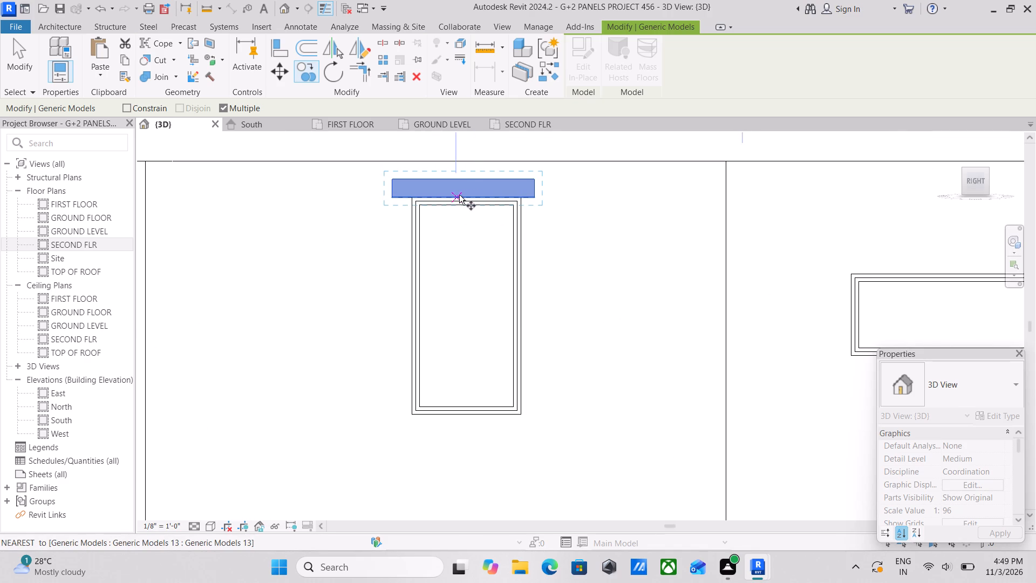
pyautogui.click(466, 193)
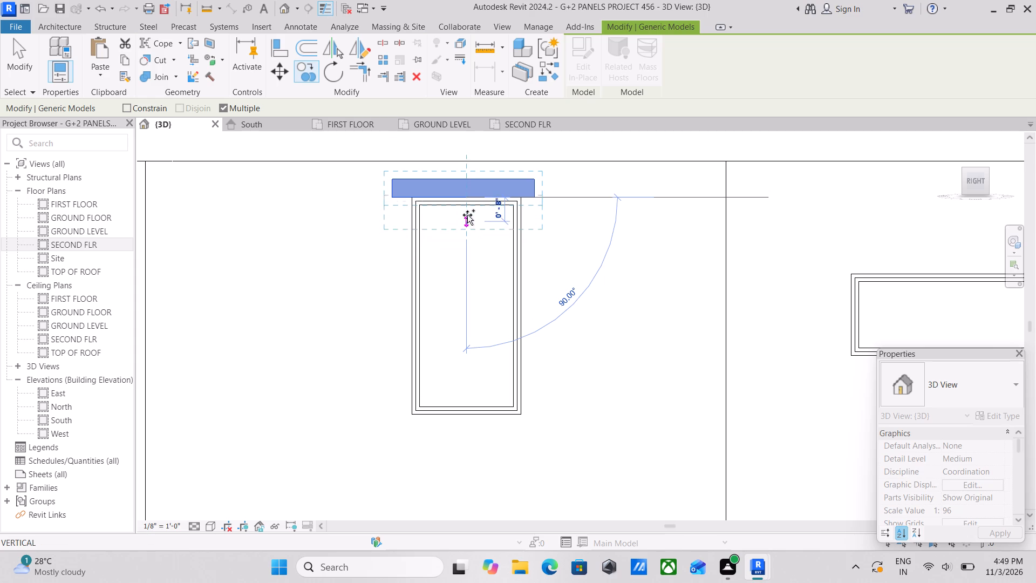
pyautogui.press('Escape')
pyautogui.scroll(2, 469, 193)
pyautogui.scroll(-2, 506, 210)
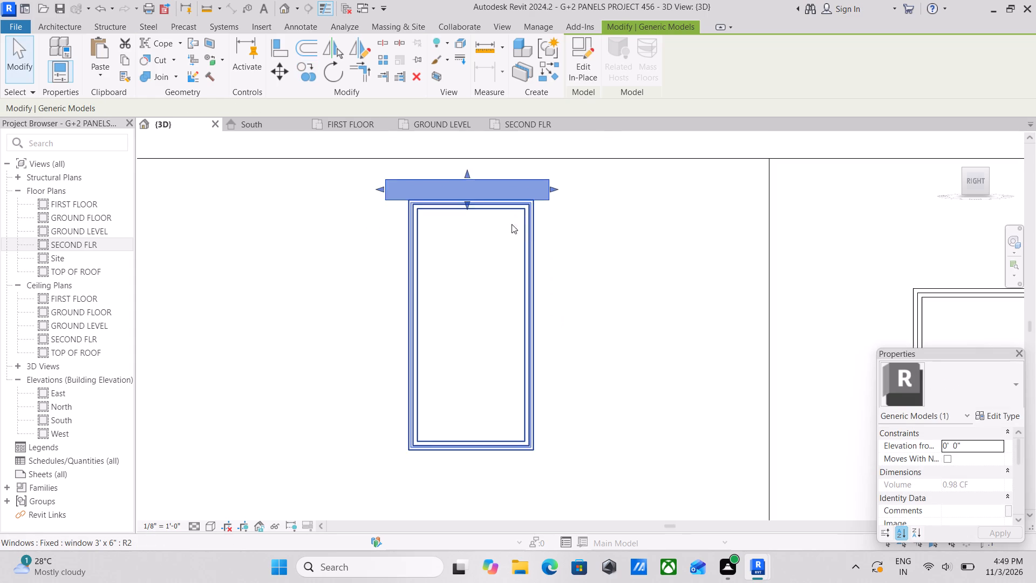
pyautogui.scroll(-1, 512, 224)
pyautogui.write('CO')
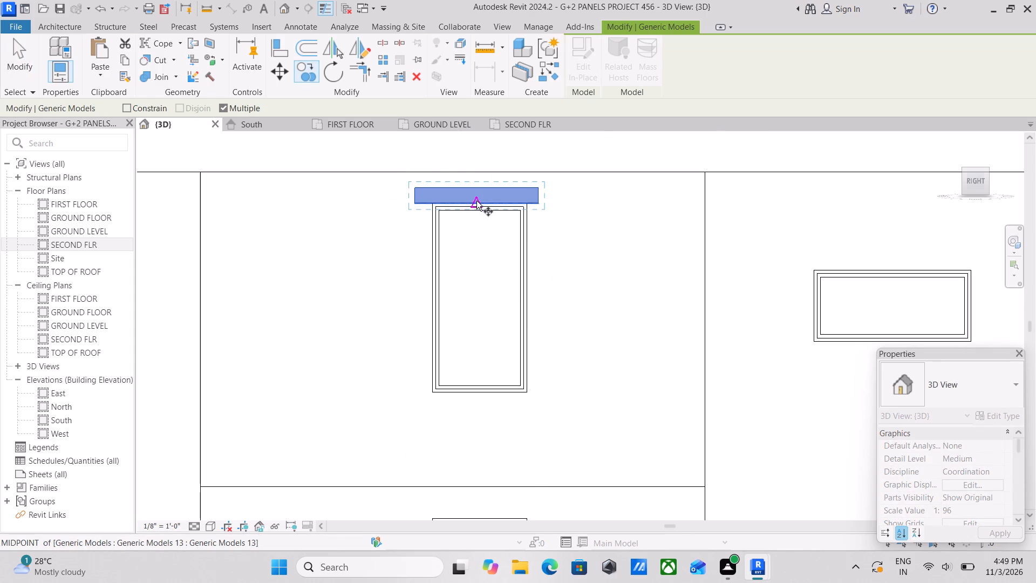
pyautogui.click(476, 201)
pyautogui.moveTo(478, 309); pyautogui.dragTo(487, 106, button='middle')
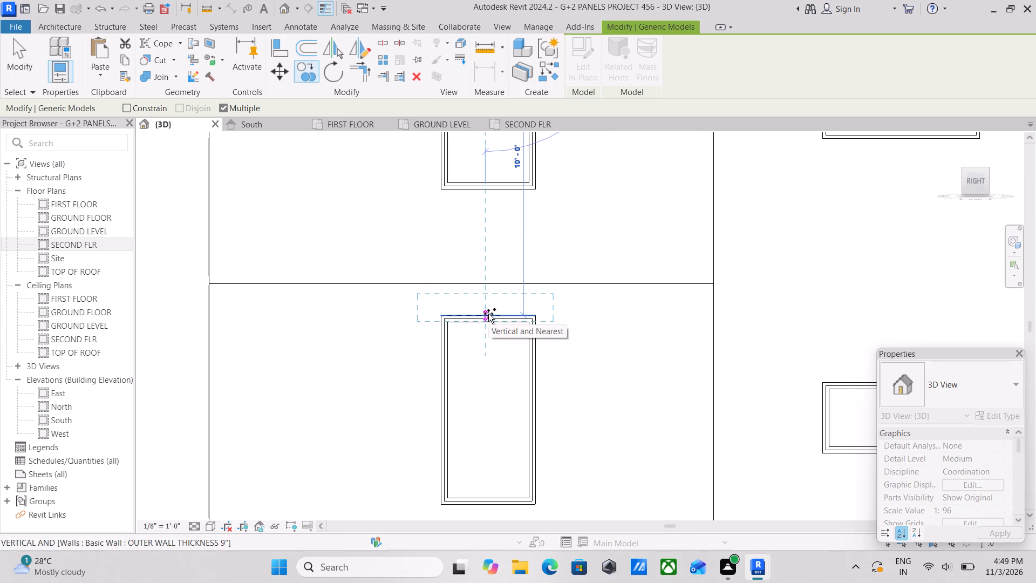
pyautogui.scroll(3, 485, 314)
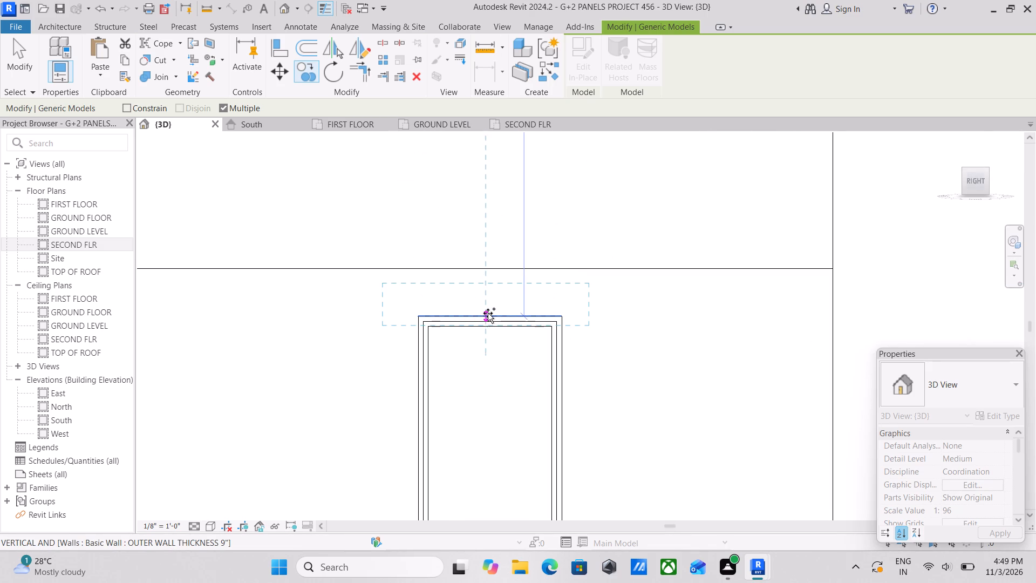
pyautogui.click(487, 313)
# Place another copy of the shade on the top edge of the ground-floor window in the same column and end the copying.
pyautogui.scroll(-2, 488, 313)
pyautogui.moveTo(484, 307); pyautogui.dragTo(495, 200, button='middle')
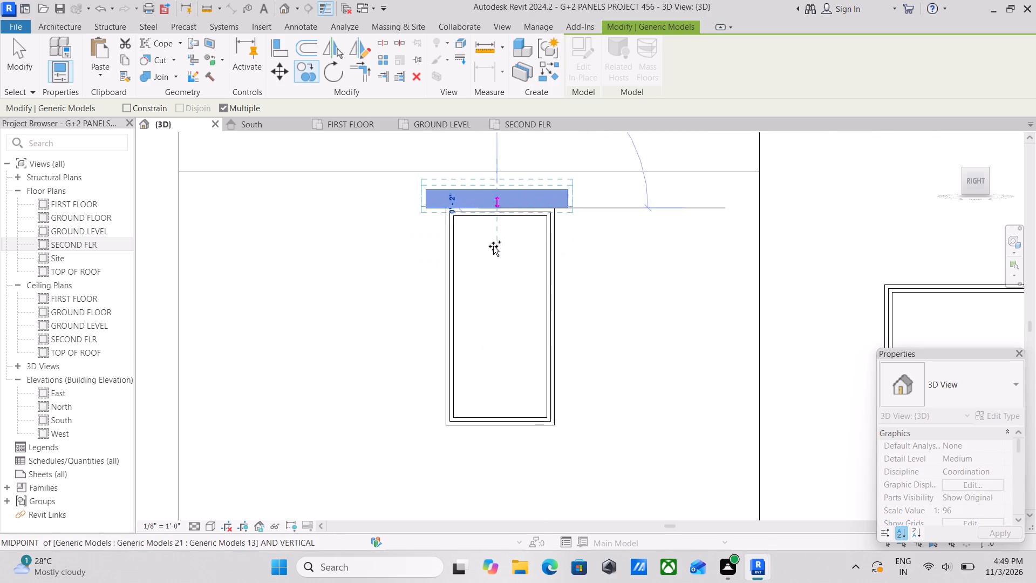
pyautogui.scroll(-1, 489, 276)
pyautogui.moveTo(488, 269); pyautogui.dragTo(516, 168, button='middle')
pyautogui.moveTo(510, 285); pyautogui.dragTo(537, 184, button='middle')
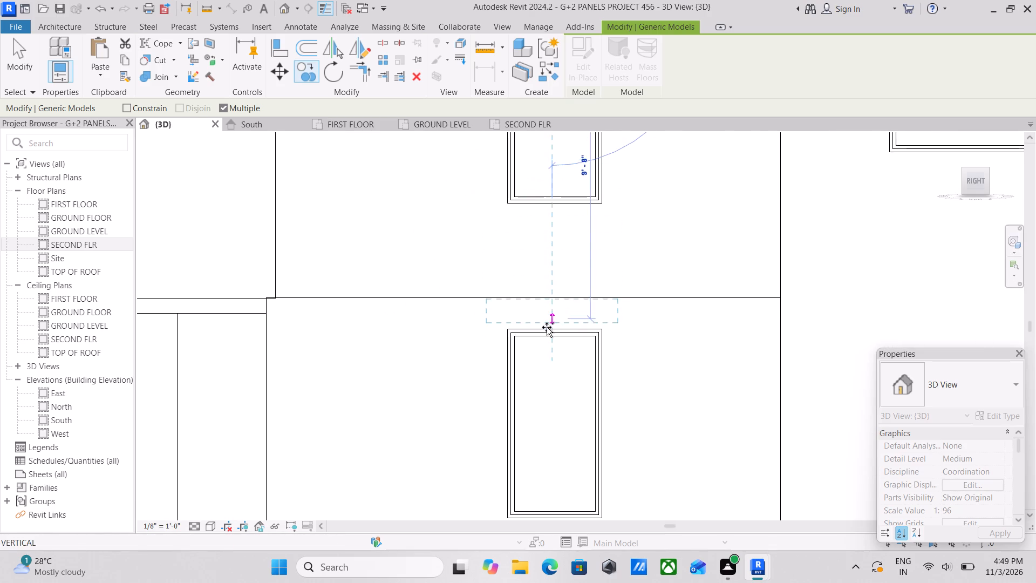
pyautogui.scroll(3, 548, 330)
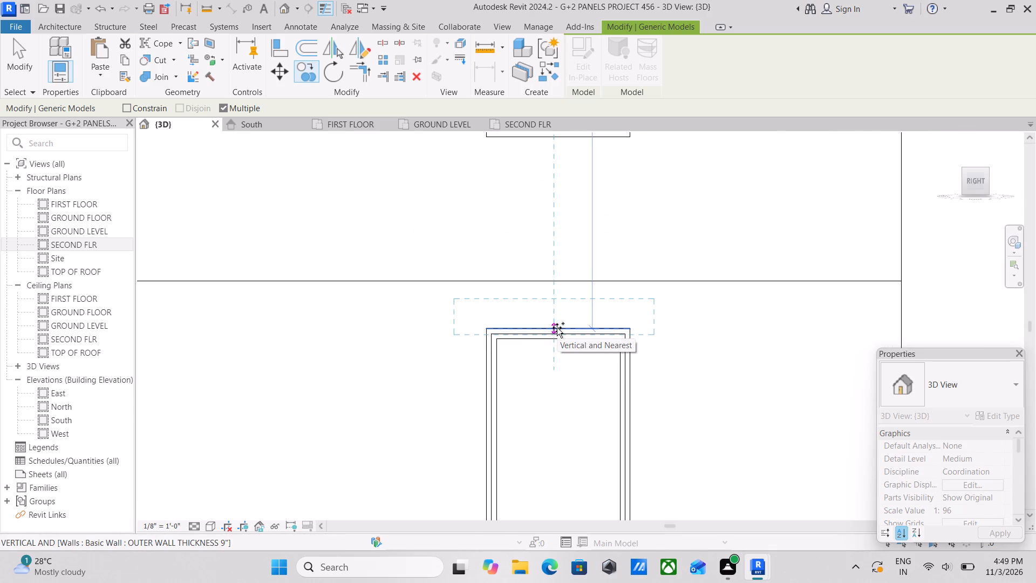
pyautogui.click(557, 328)
pyautogui.scroll(-4, 564, 280)
pyautogui.moveTo(565, 279); pyautogui.dragTo(570, 395, button='middle')
pyautogui.scroll(-4, 574, 391)
pyautogui.press('Escape')
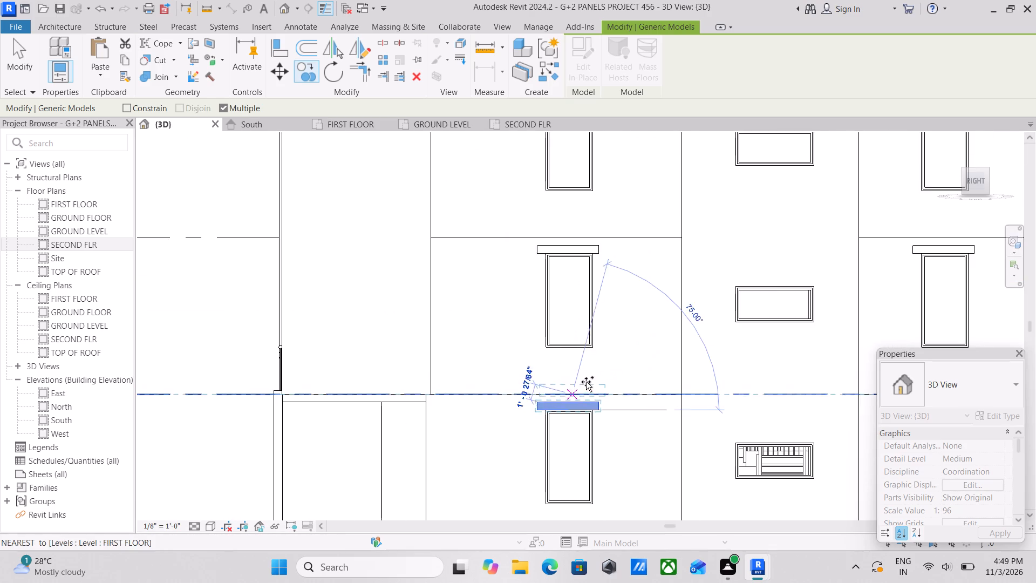
pyautogui.scroll(-3, 592, 366)
pyautogui.press('Escape')
pyautogui.press('Escape')
# Examine the right, front, left and back facades in 3D, focusing on the left facade's windows and their tops.
pyautogui.scroll(-3, 622, 341)
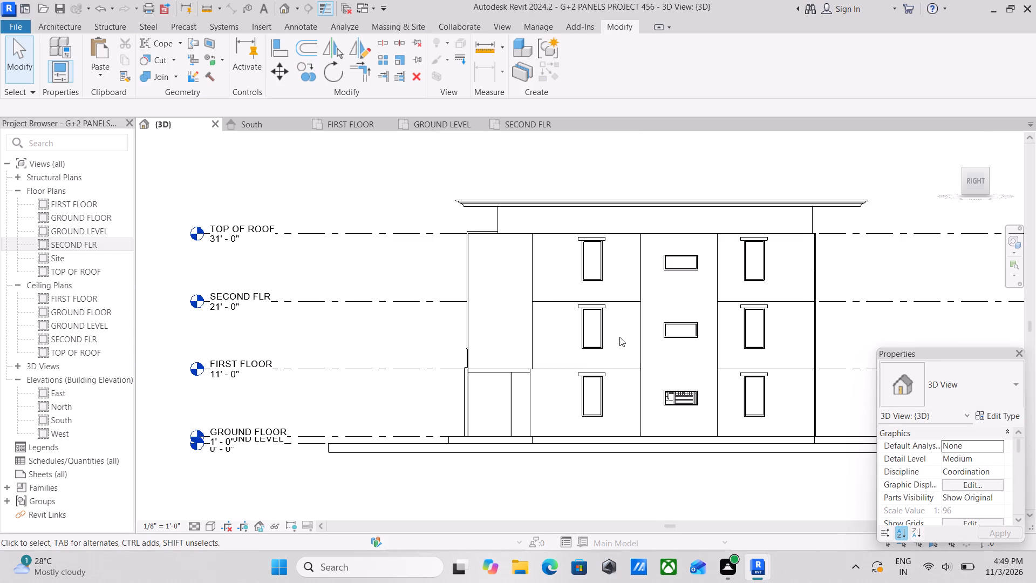
pyautogui.scroll(-3, 653, 349)
pyautogui.moveTo(648, 345); pyautogui.dragTo(583, 262, button='middle')
pyautogui.scroll(1, 583, 261)
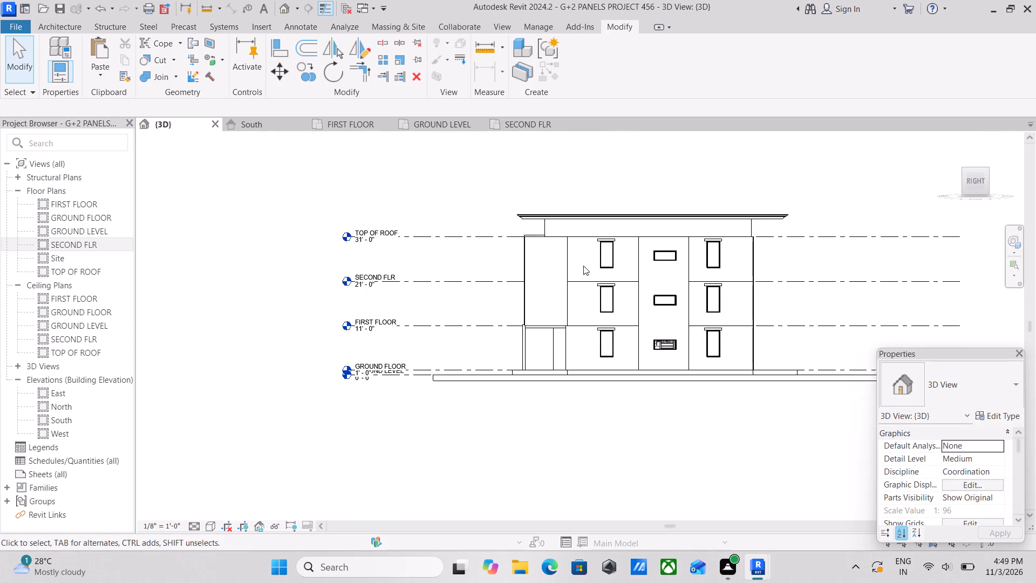
pyautogui.keyDown('shift'); pyautogui.moveTo(583, 279); pyautogui.dragTo(671, 372, button='middle'); pyautogui.keyUp('shift')
pyautogui.keyDown('shift'); pyautogui.moveTo(625, 320); pyautogui.dragTo(772, 343, button='middle'); pyautogui.keyUp('shift')
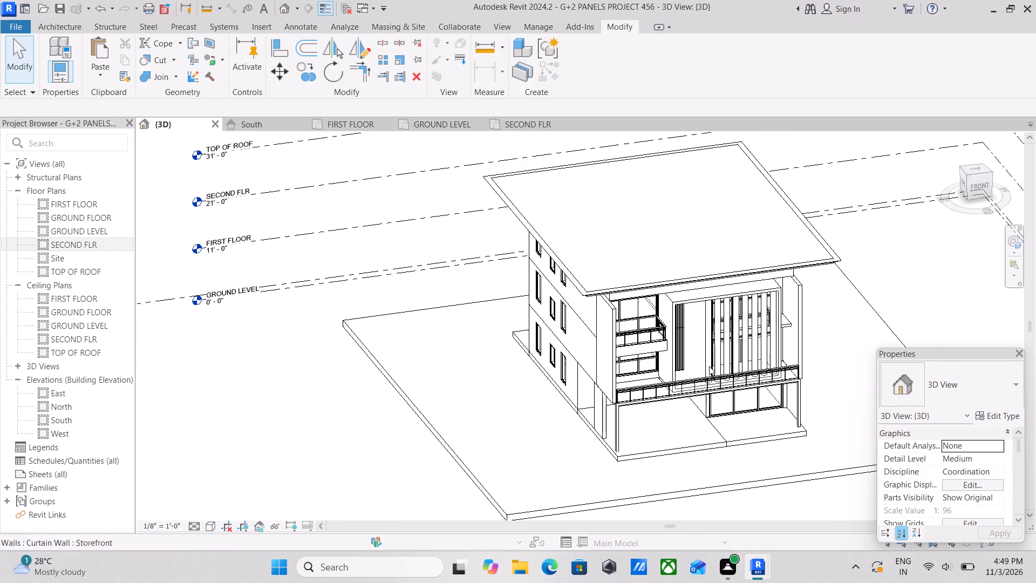
pyautogui.moveTo(646, 368); pyautogui.dragTo(743, 335, button='middle')
pyautogui.keyDown('shift'); pyautogui.scroll(3, 743, 335); pyautogui.keyUp('shift')
pyautogui.scroll(1, 624, 349)
pyautogui.keyDown('shift'); pyautogui.moveTo(624, 349); pyautogui.dragTo(685, 335, button='middle'); pyautogui.keyUp('shift')
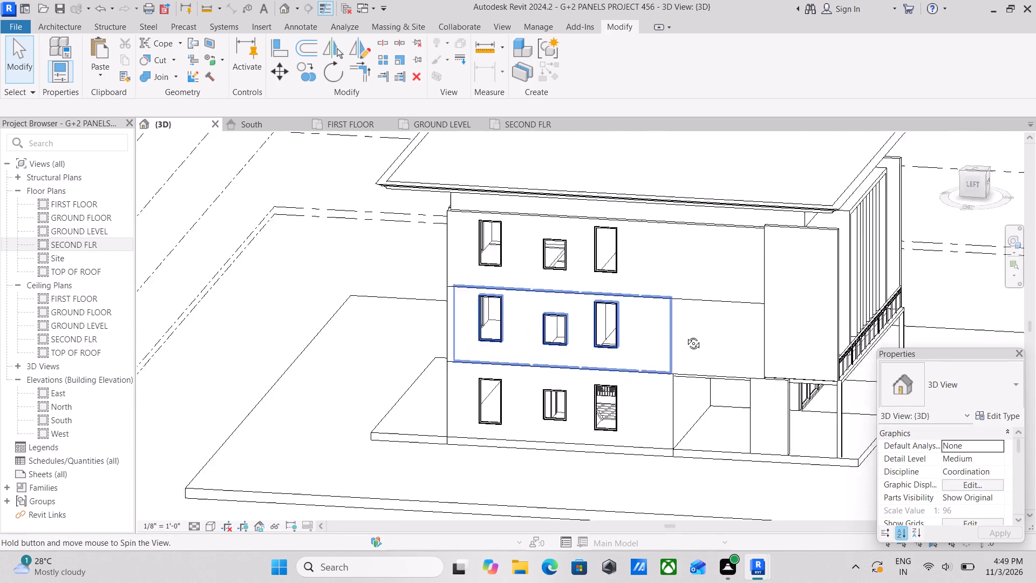
pyautogui.keyDown('shift'); pyautogui.moveTo(685, 335); pyautogui.dragTo(717, 333, button='middle'); pyautogui.keyUp('shift')
pyautogui.scroll(1, 689, 284)
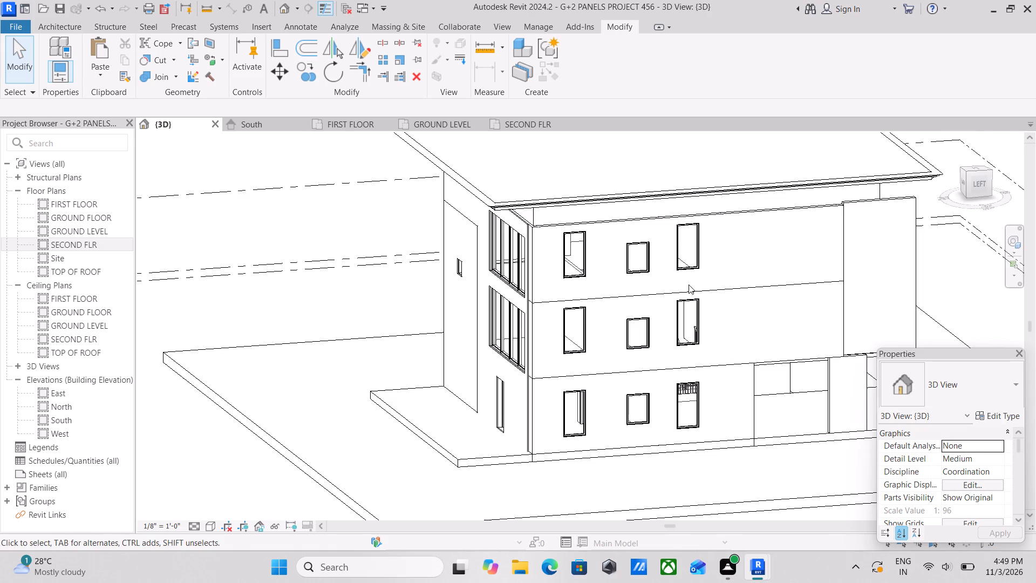
pyautogui.scroll(2, 689, 284)
pyautogui.moveTo(572, 237); pyautogui.dragTo(571, 222, button='middle')
pyautogui.scroll(2, 572, 225)
pyautogui.scroll(-3, 568, 249)
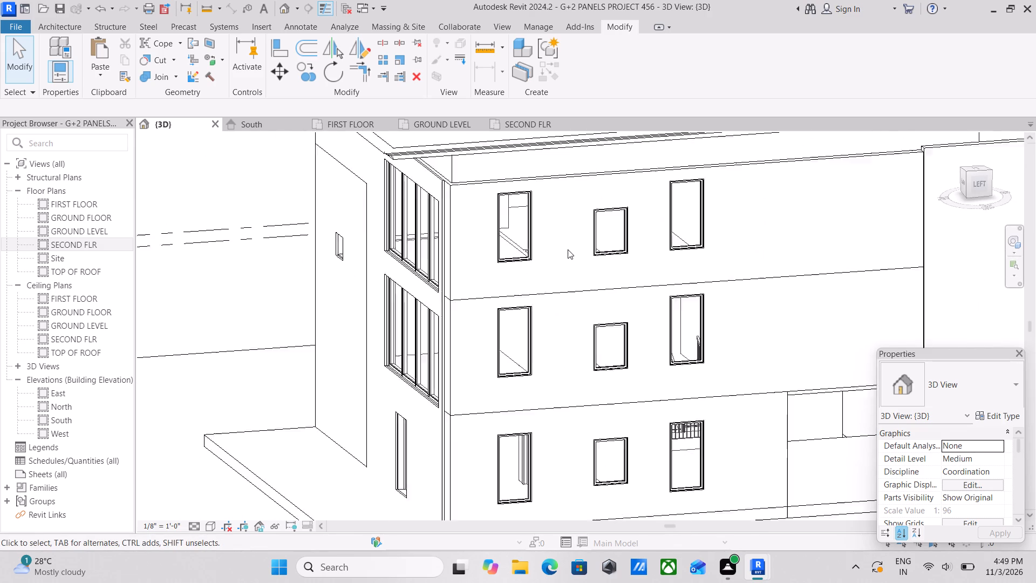
pyautogui.scroll(-2, 566, 264)
pyautogui.keyDown('shift'); pyautogui.moveTo(548, 291); pyautogui.dragTo(674, 261, button='middle'); pyautogui.keyUp('shift')
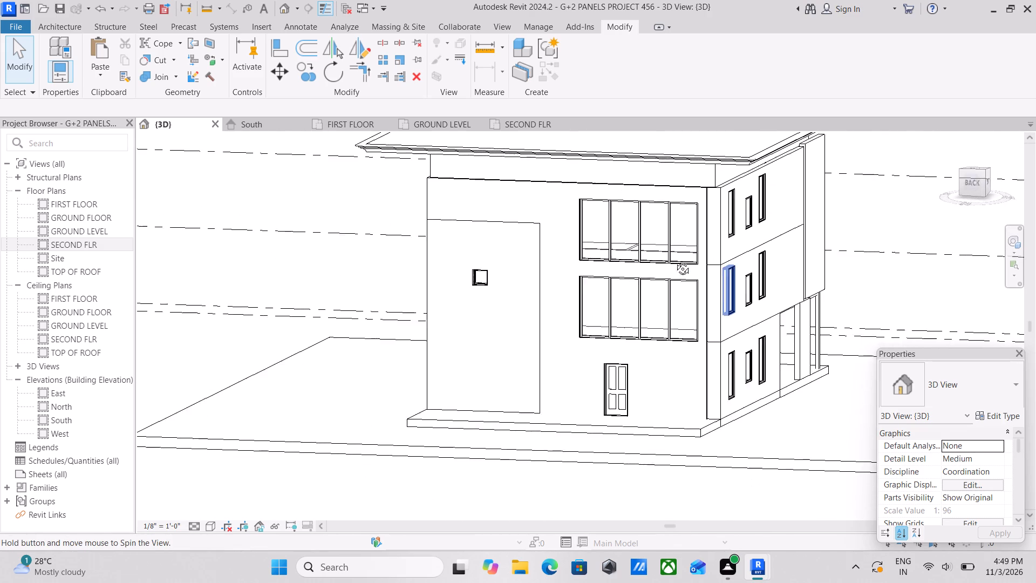
pyautogui.keyDown('shift'); pyautogui.moveTo(674, 261); pyautogui.dragTo(636, 291, button='middle'); pyautogui.keyUp('shift')
pyautogui.keyDown('shift'); pyautogui.moveTo(650, 262); pyautogui.dragTo(621, 268, button='middle'); pyautogui.keyUp('shift')
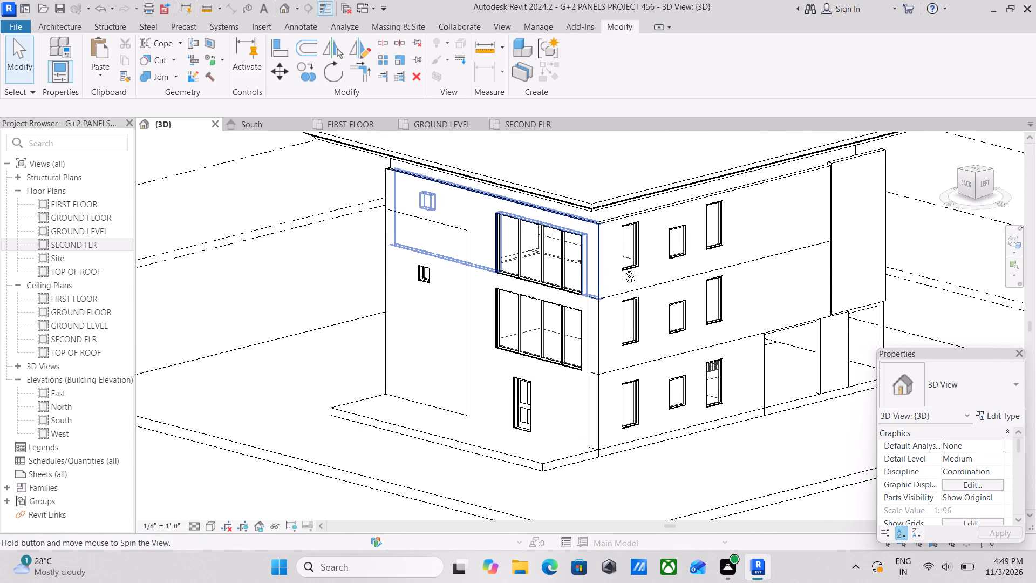
pyautogui.keyDown('shift'); pyautogui.moveTo(621, 268); pyautogui.dragTo(599, 283, button='middle'); pyautogui.keyUp('shift')
pyautogui.scroll(2, 616, 337)
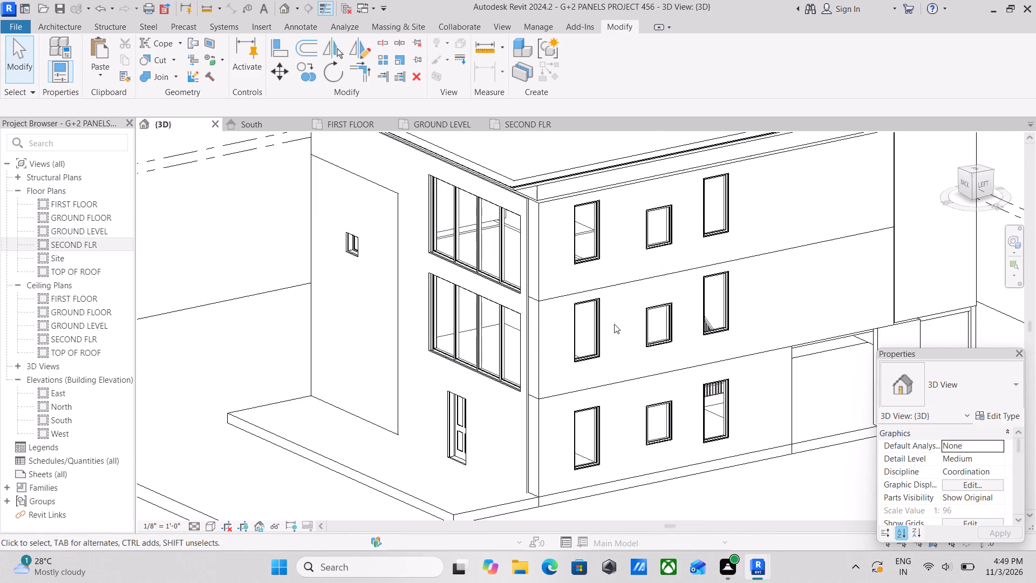
# Examine the left and back facades in 3D, focusing on the left facade's second-floor window nearest the back corner.
pyautogui.moveTo(614, 324); pyautogui.dragTo(627, 274, button='middle')
pyautogui.scroll(1, 627, 273)
pyautogui.keyDown('shift'); pyautogui.moveTo(602, 307); pyautogui.dragTo(561, 299, button='middle'); pyautogui.keyUp('shift')
pyautogui.scroll(1, 522, 267)
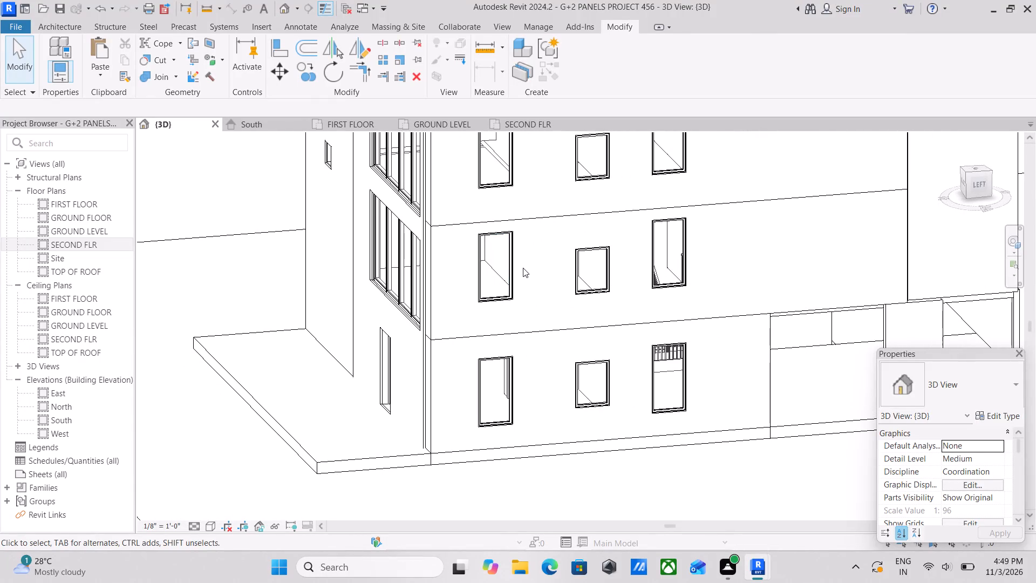
pyautogui.scroll(1, 523, 268)
pyautogui.scroll(-2, 523, 268)
pyautogui.keyDown('shift'); pyautogui.moveTo(528, 271); pyautogui.dragTo(654, 321, button='middle'); pyautogui.keyUp('shift')
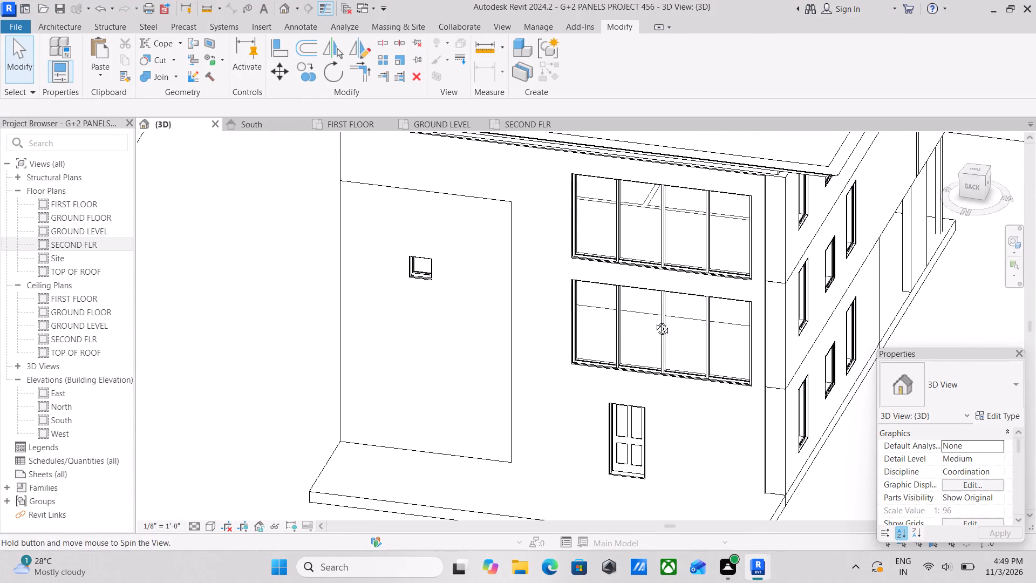
pyautogui.keyDown('shift'); pyautogui.moveTo(654, 321); pyautogui.dragTo(597, 311, button='middle'); pyautogui.keyUp('shift')
pyautogui.keyDown('shift'); pyautogui.moveTo(622, 300); pyautogui.dragTo(581, 272, button='middle'); pyautogui.keyUp('shift')
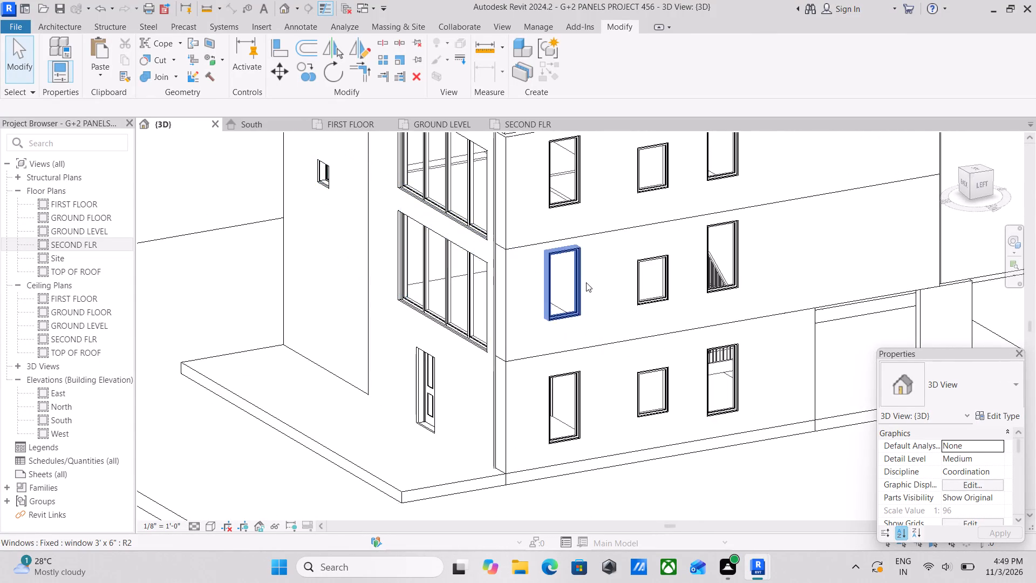
pyautogui.scroll(3, 587, 282)
pyautogui.moveTo(590, 280); pyautogui.dragTo(562, 275, button='middle')
pyautogui.keyDown('shift'); pyautogui.moveTo(631, 300); pyautogui.dragTo(619, 290, button='middle'); pyautogui.keyUp('shift')
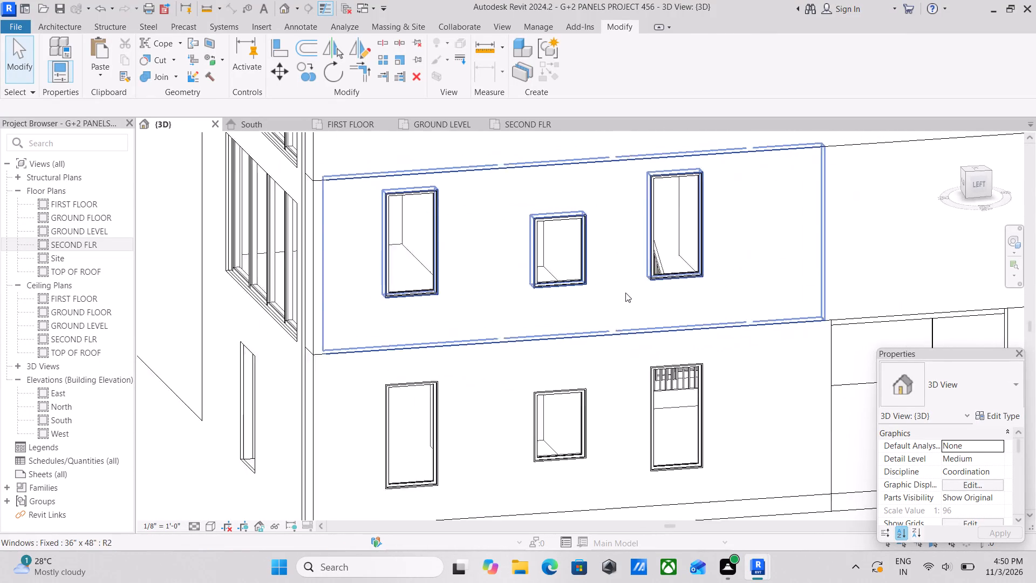
pyautogui.moveTo(604, 284); pyautogui.dragTo(698, 385, button='middle')
pyautogui.scroll(1, 699, 385)
pyautogui.moveTo(638, 293); pyautogui.dragTo(688, 400, button='middle')
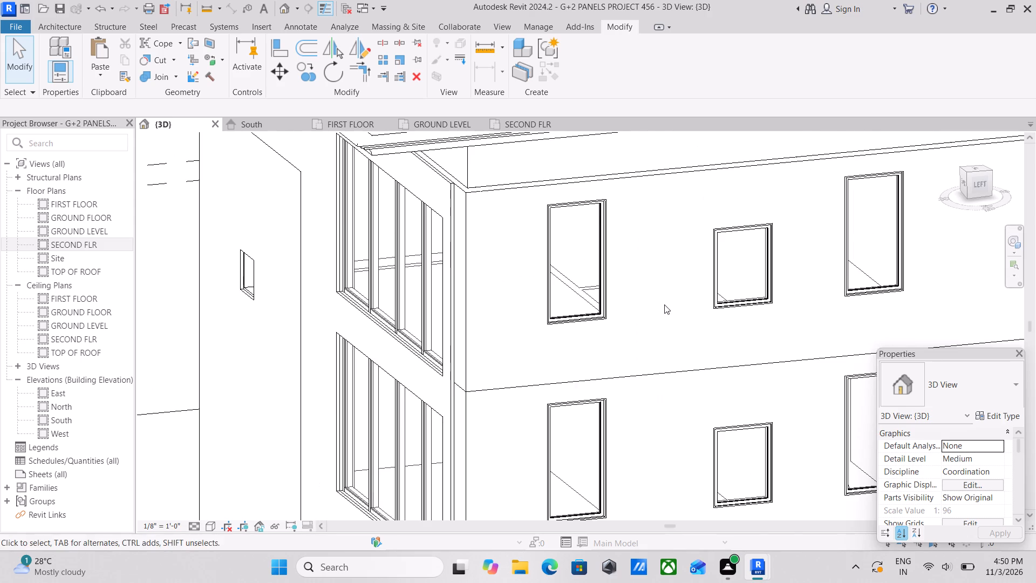
pyautogui.scroll(-1, 664, 304)
pyautogui.moveTo(664, 306); pyautogui.dragTo(673, 341, button='middle')
pyautogui.scroll(3, 614, 278)
pyautogui.middleClick(644, 262)
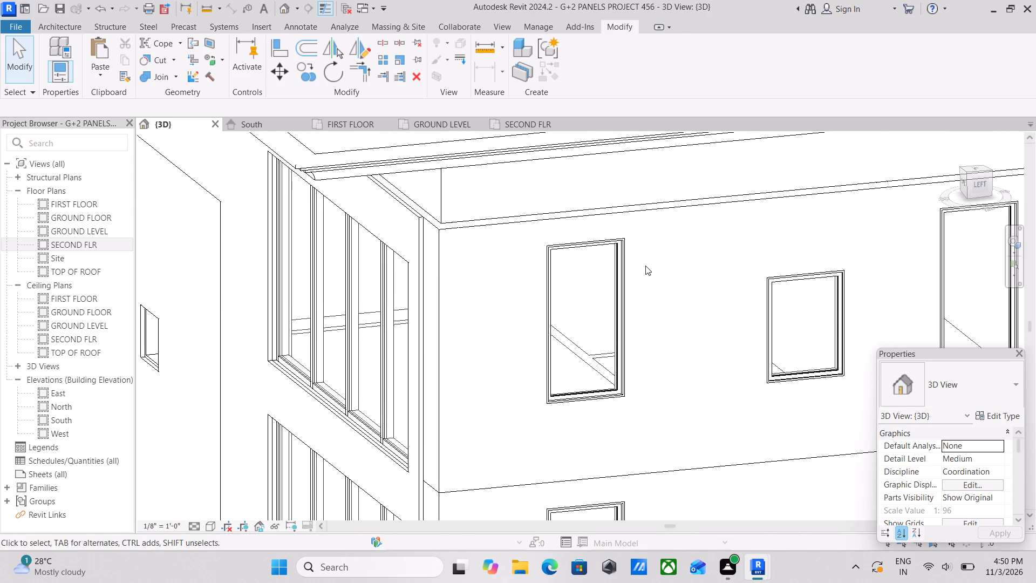
# Start a new in-place model in the Generic Models category, keeping the suggested name.
pyautogui.click(69, 24)
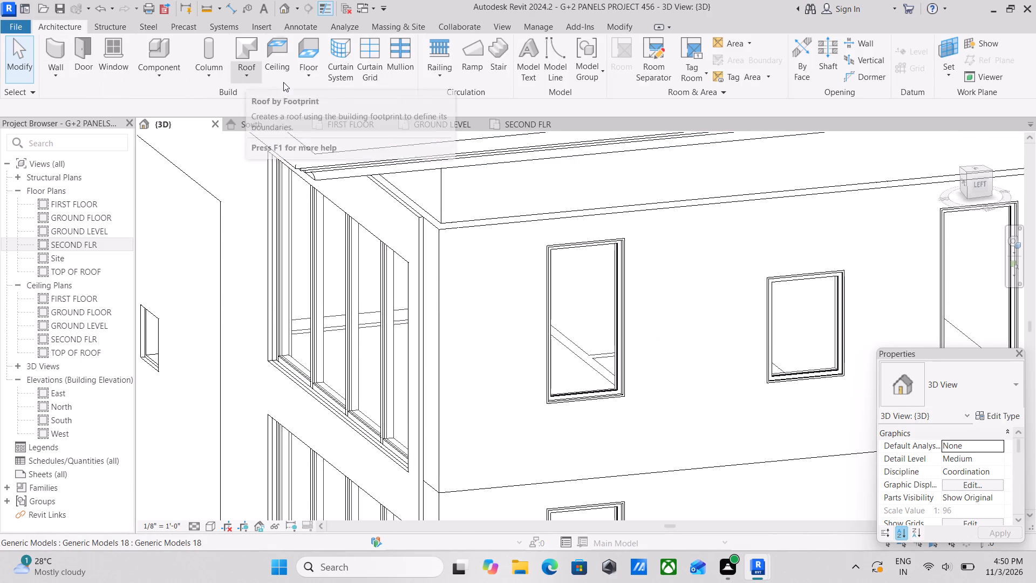
pyautogui.click(297, 79)
pyautogui.click(297, 79)
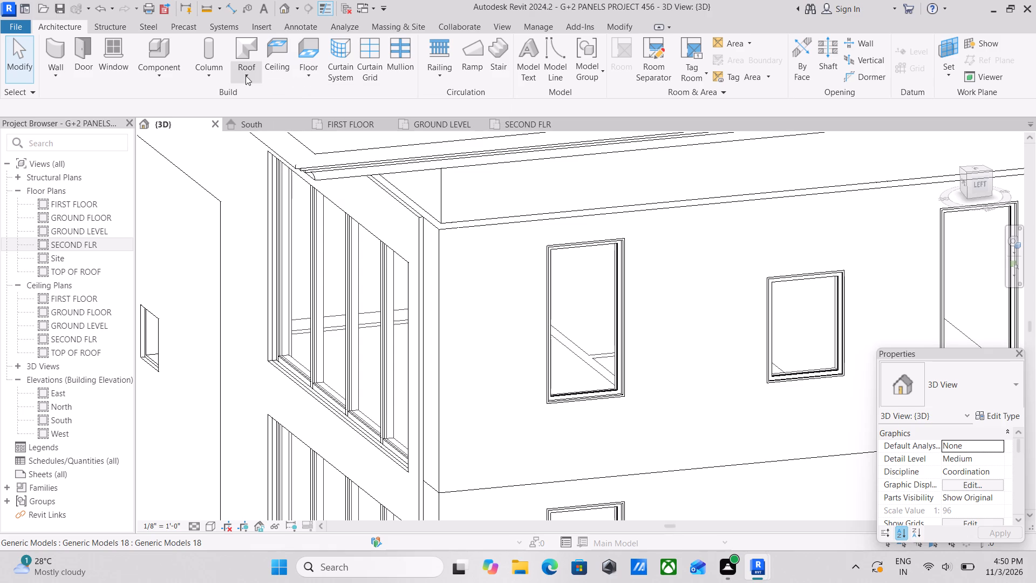
pyautogui.click(236, 79)
pyautogui.click(236, 79)
pyautogui.click(163, 77)
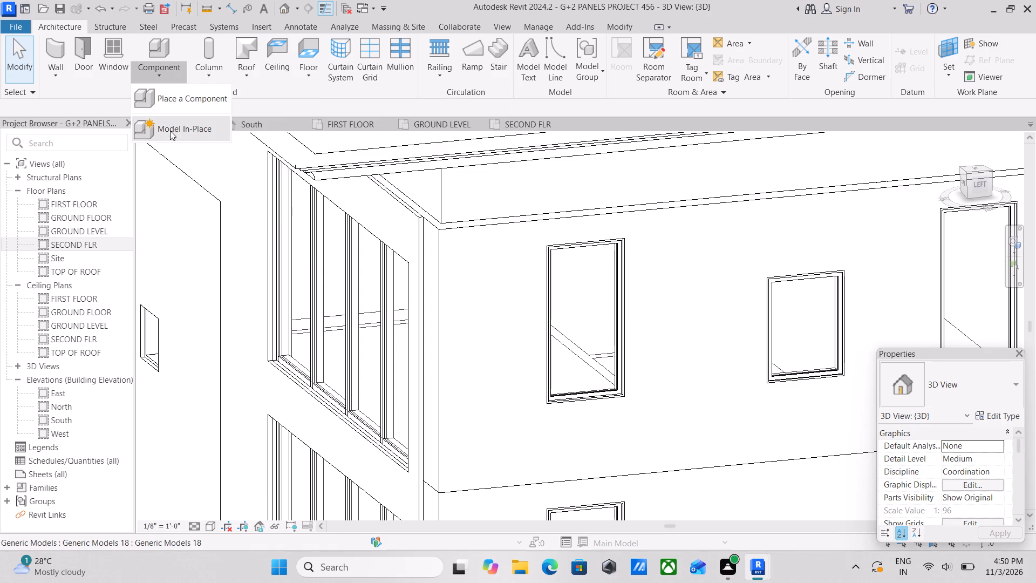
pyautogui.click(171, 131)
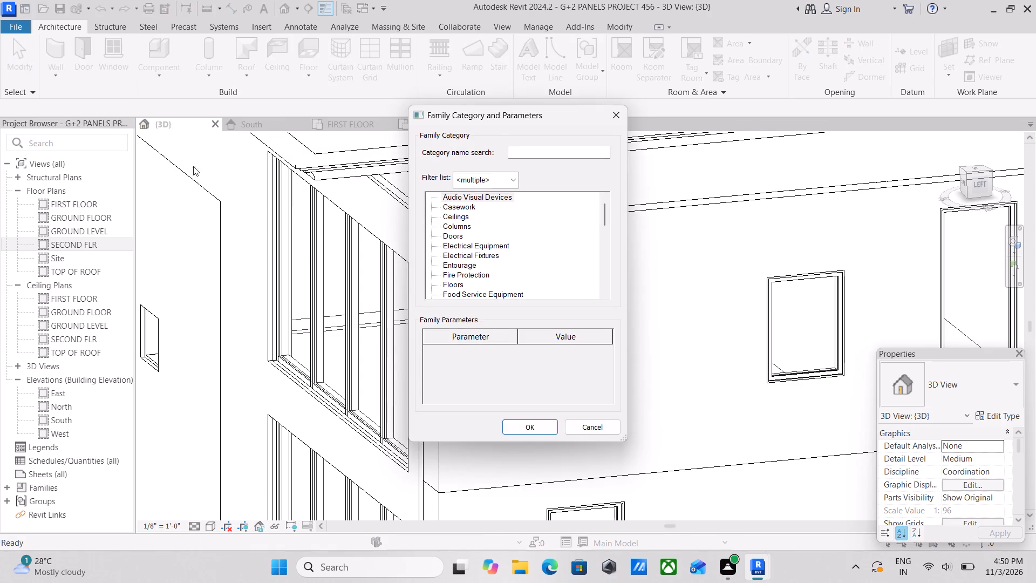
pyautogui.scroll(-6, 502, 269)
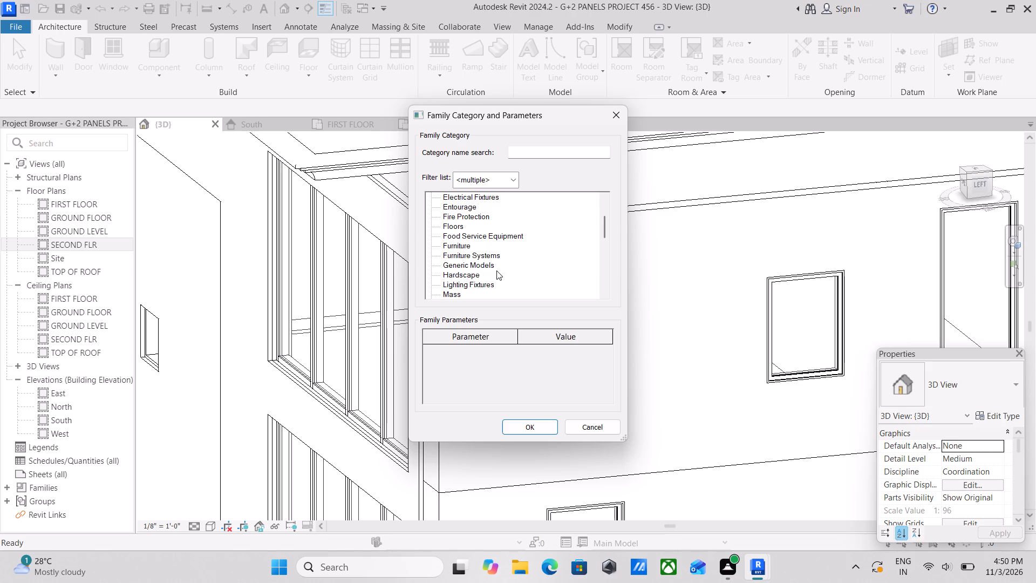
pyautogui.click(492, 264)
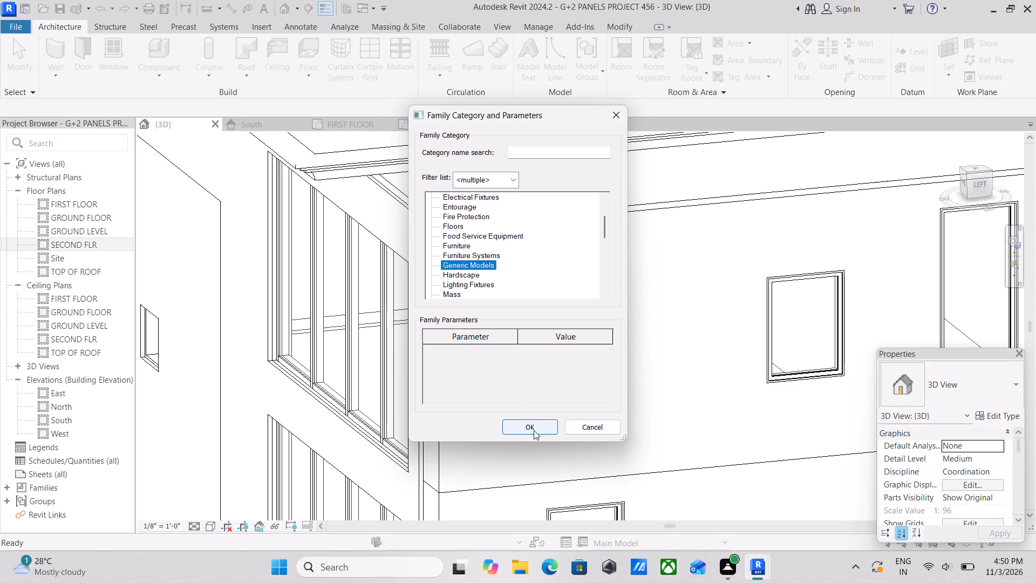
pyautogui.click(534, 430)
pyautogui.scroll(-3, 633, 316)
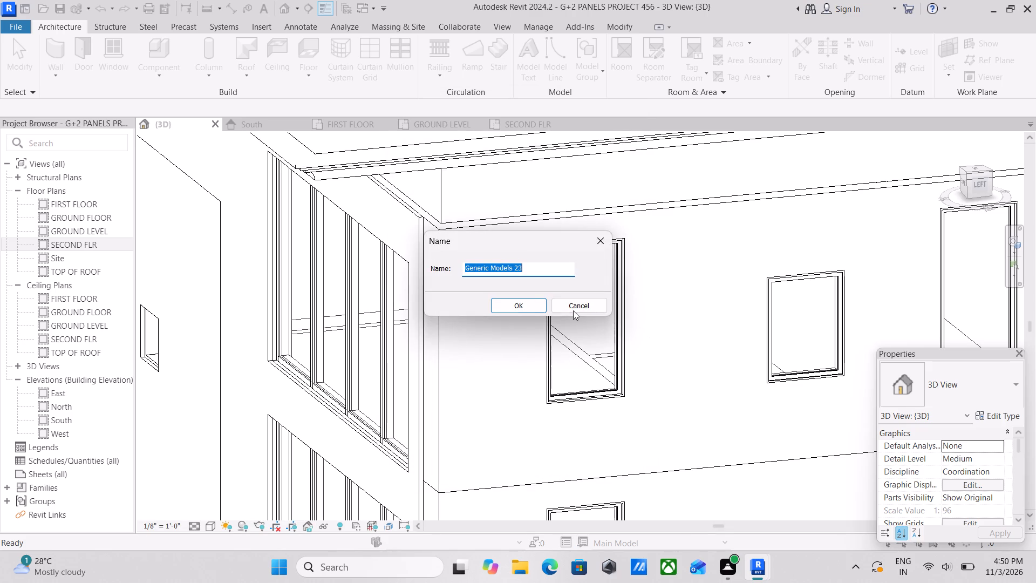
pyautogui.click(528, 305)
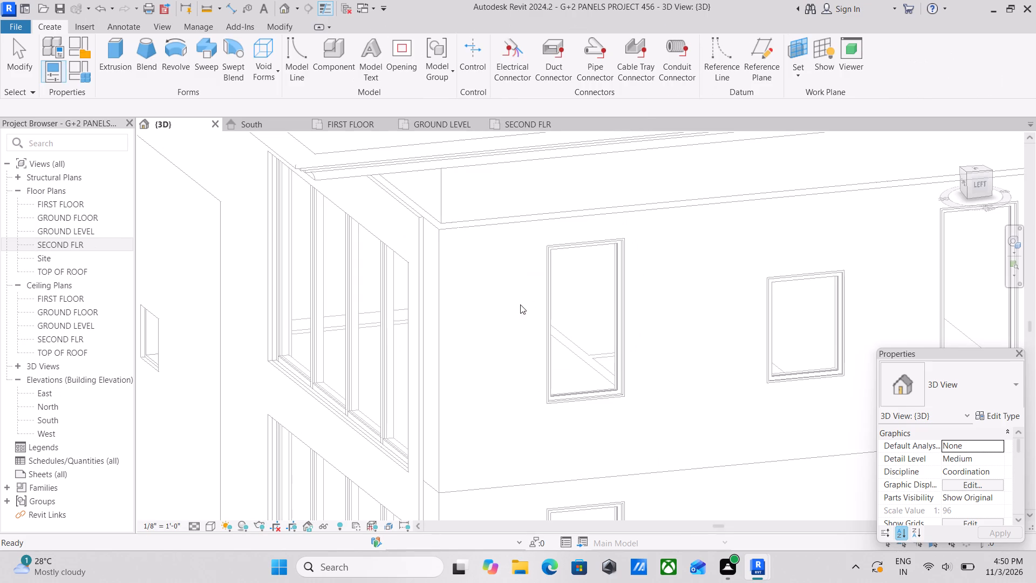
# Set the work plane to the outer face of the left facade's second-floor wall.
pyautogui.click(805, 71)
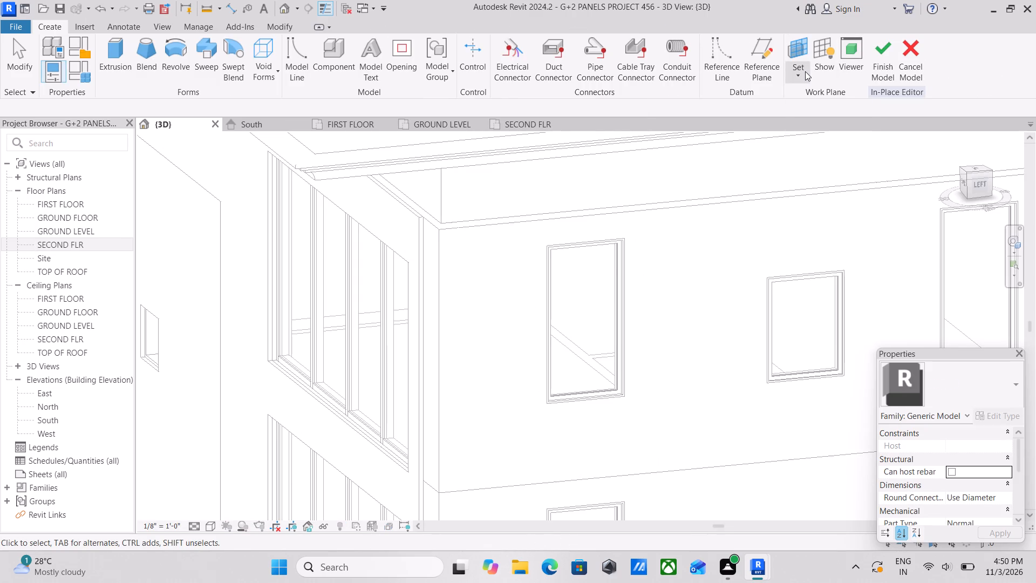
pyautogui.click(809, 126)
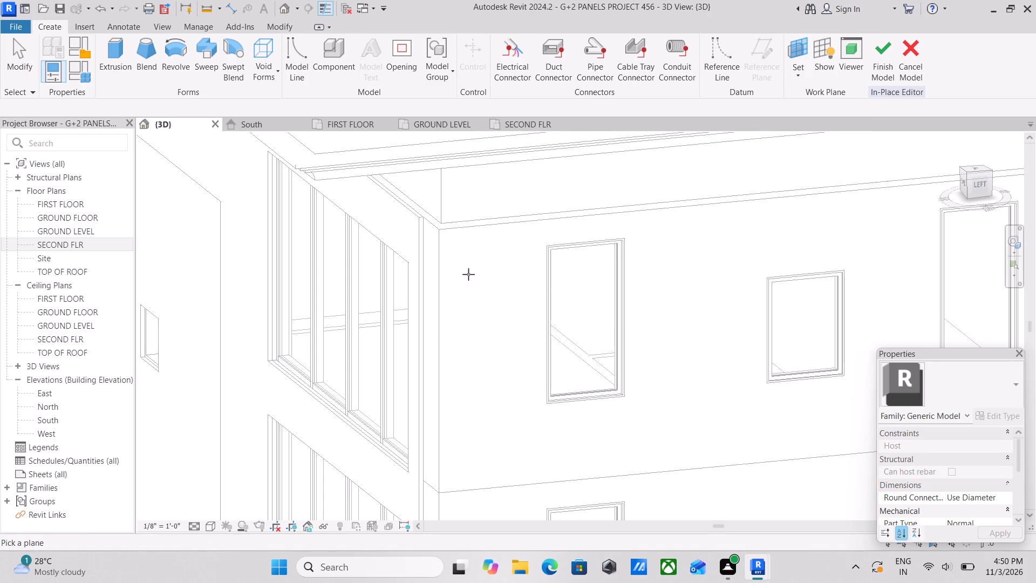
pyautogui.click(502, 227)
# Start an extrusion and sketch a 3'-0" by 6'-0" rectangle along the outer opening edges of the second-floor window nearest the back corner.
pyautogui.scroll(3, 594, 269)
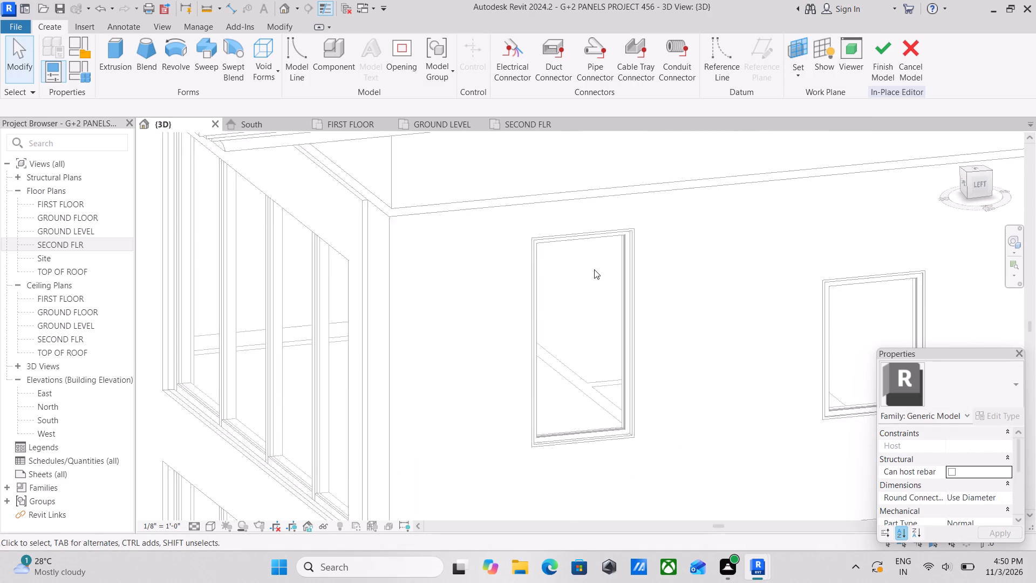
pyautogui.click(119, 59)
pyautogui.scroll(2, 540, 245)
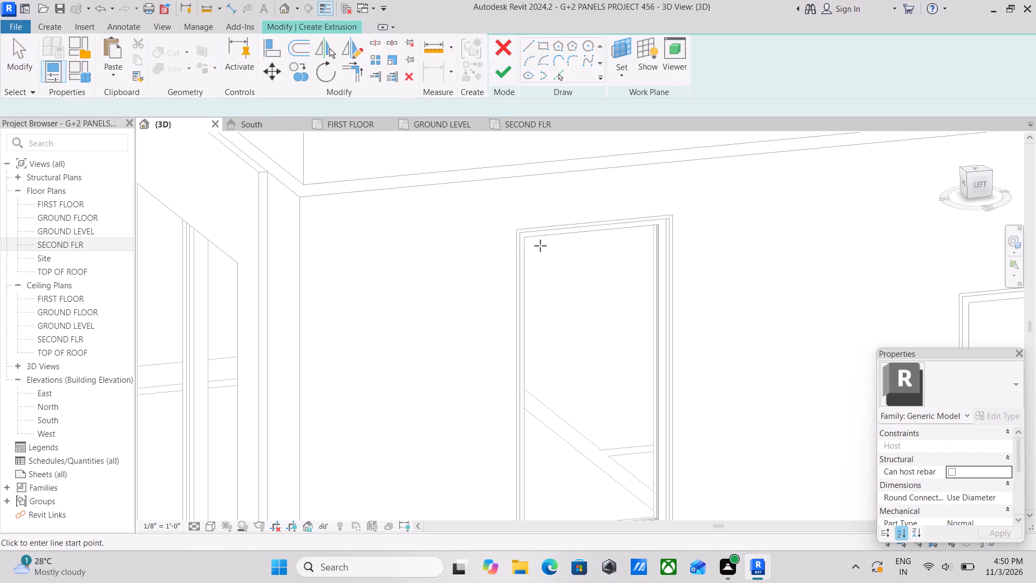
pyautogui.scroll(7, 520, 231)
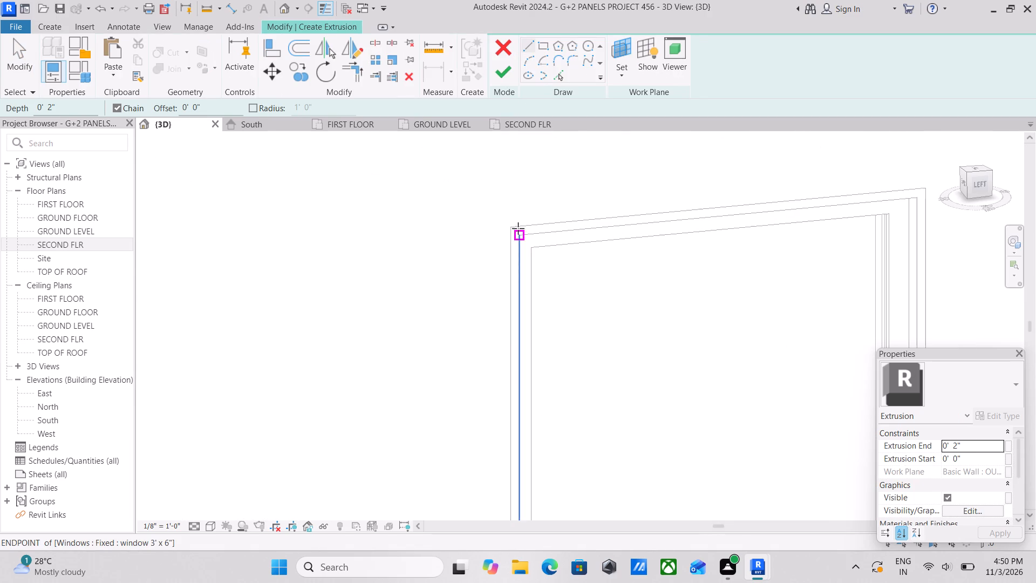
pyautogui.click(514, 227)
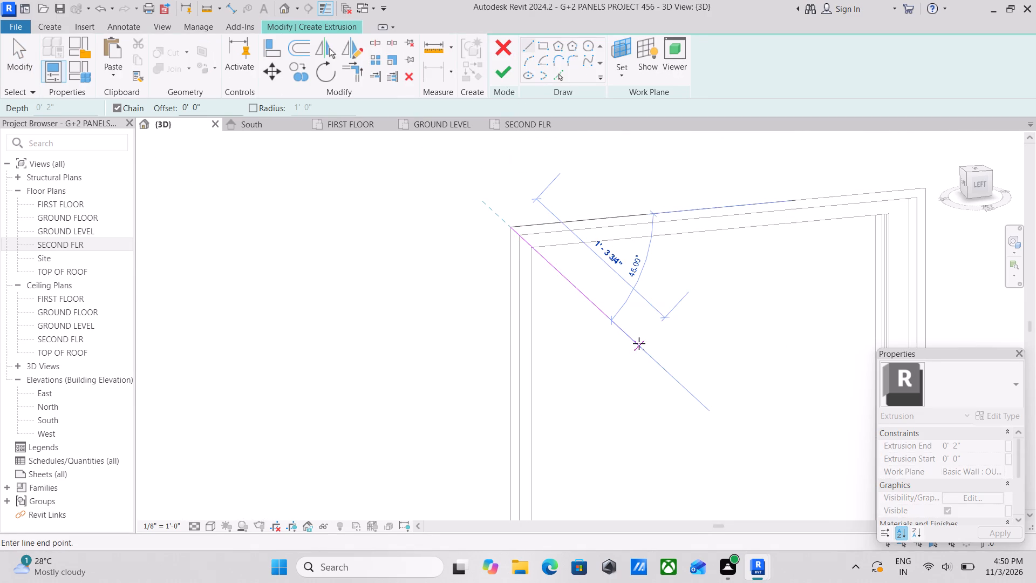
pyautogui.press('Escape')
pyautogui.click(543, 40)
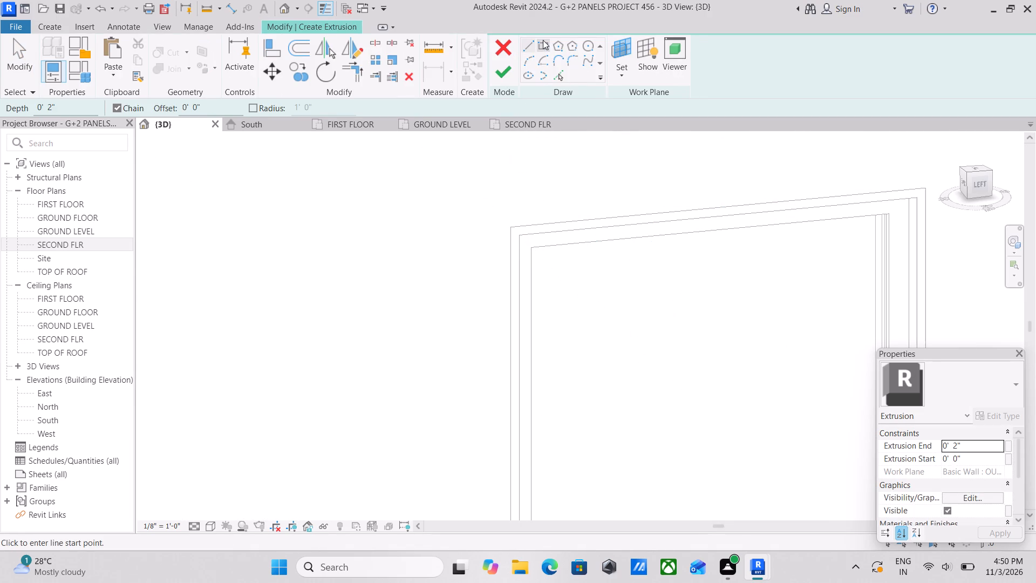
pyautogui.scroll(2, 529, 235)
pyautogui.click(506, 224)
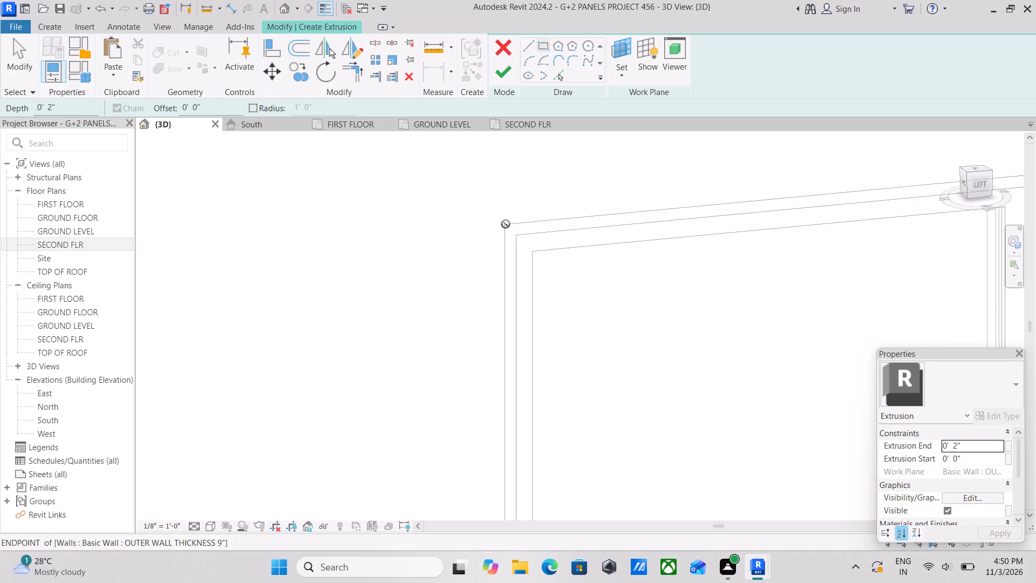
pyautogui.moveTo(632, 338); pyautogui.dragTo(525, 214, button='middle')
pyautogui.scroll(-3, 764, 403)
pyautogui.moveTo(731, 376); pyautogui.dragTo(562, 214, button='middle')
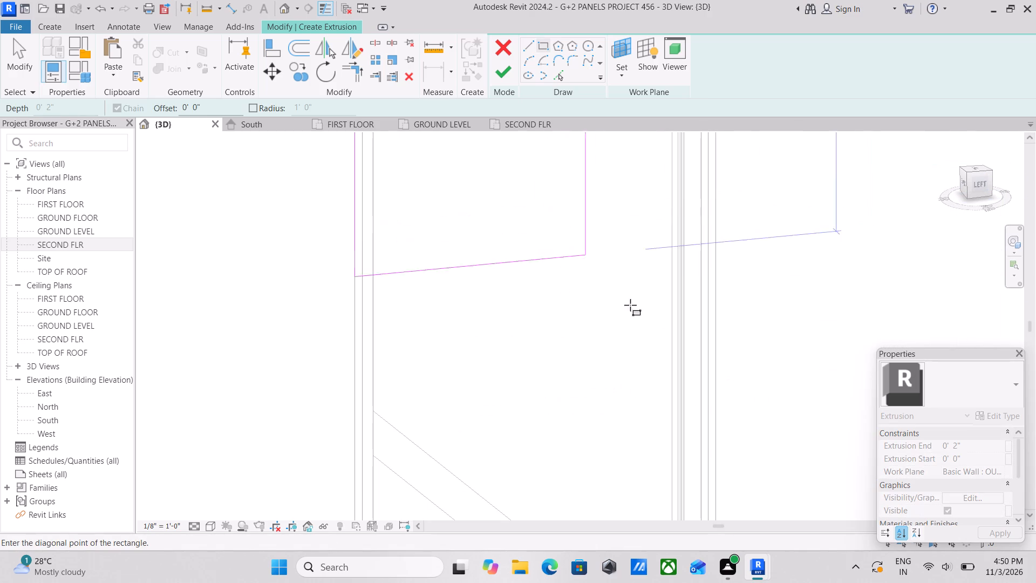
pyautogui.moveTo(607, 288); pyautogui.dragTo(523, 174, button='middle')
pyautogui.scroll(-1, 594, 275)
pyautogui.scroll(-2, 587, 333)
pyautogui.moveTo(579, 326); pyautogui.dragTo(541, 182, button='middle')
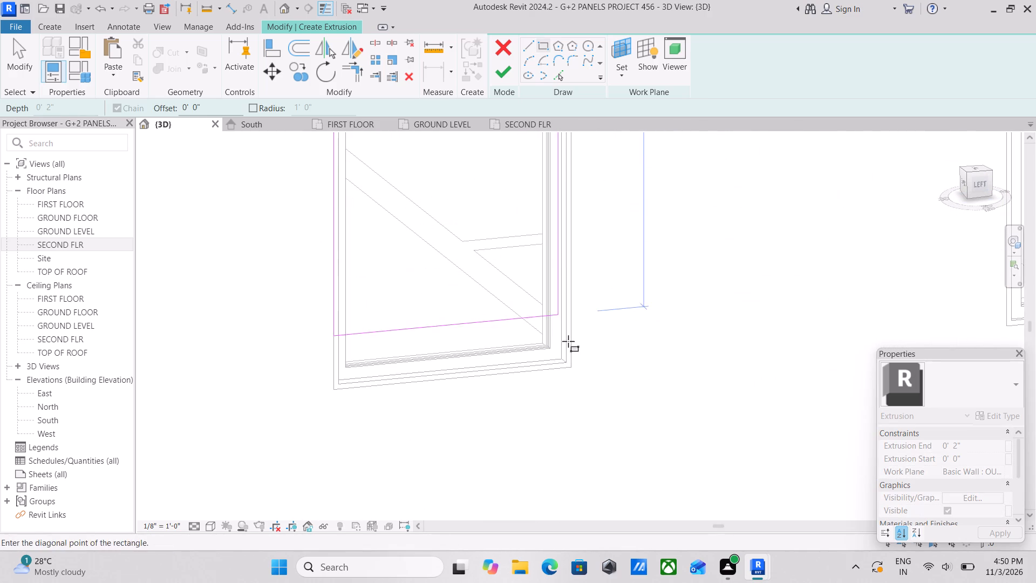
pyautogui.scroll(2, 573, 363)
pyautogui.click(575, 364)
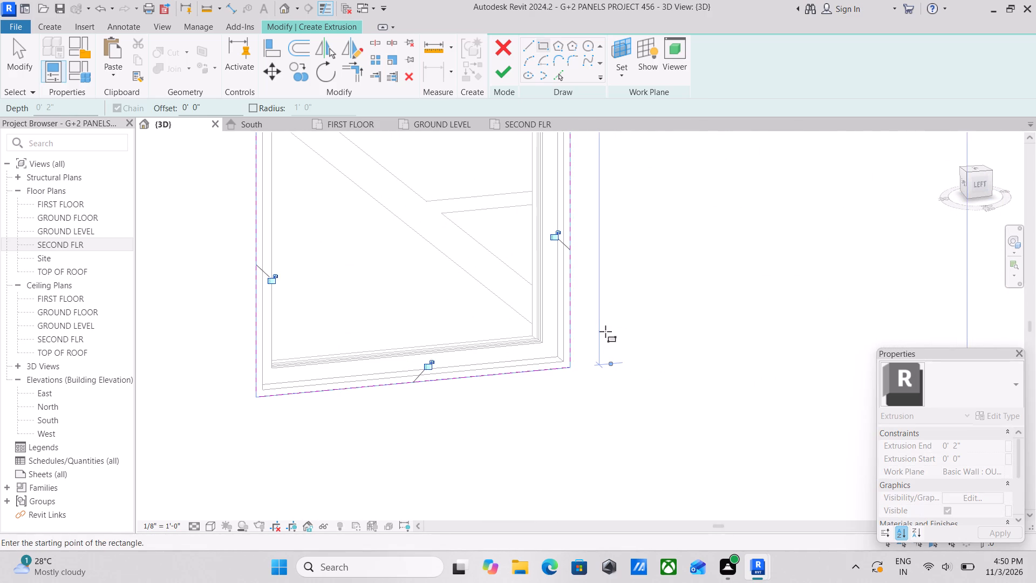
pyautogui.scroll(-5, 629, 313)
pyautogui.scroll(-3, 708, 284)
pyautogui.moveTo(704, 284); pyautogui.dragTo(574, 392, button='middle')
pyautogui.moveTo(589, 304); pyautogui.dragTo(598, 342, button='middle')
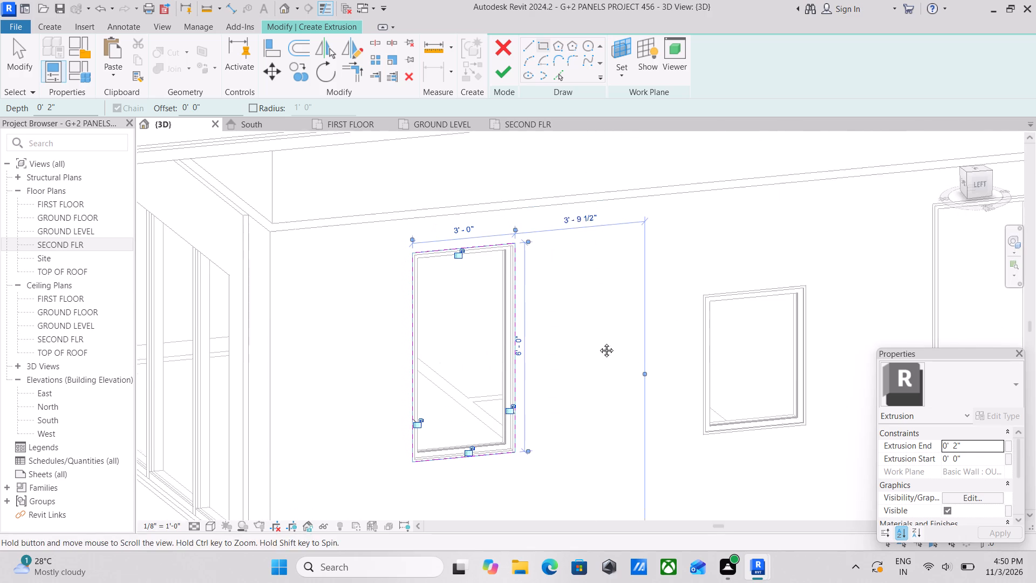
pyautogui.moveTo(598, 342); pyautogui.dragTo(599, 345, button='middle')
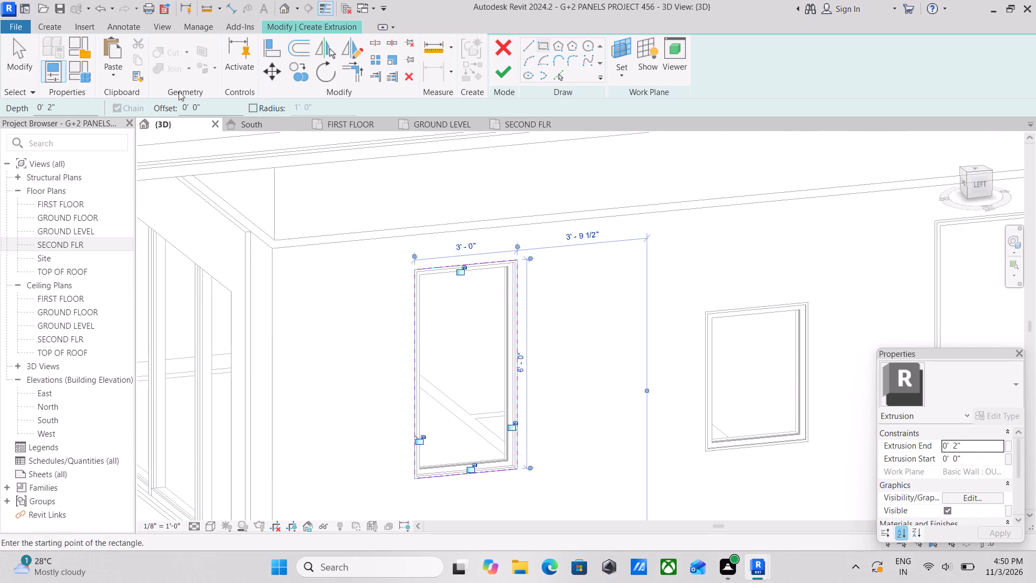
# Sketch a second rectangle offset 4" outside the window opening outline and finish the 2" deep surround extrusion.
pyautogui.moveTo(213, 108); pyautogui.dragTo(146, 109)
pyautogui.press('3')
pyautogui.press('BackSpace')
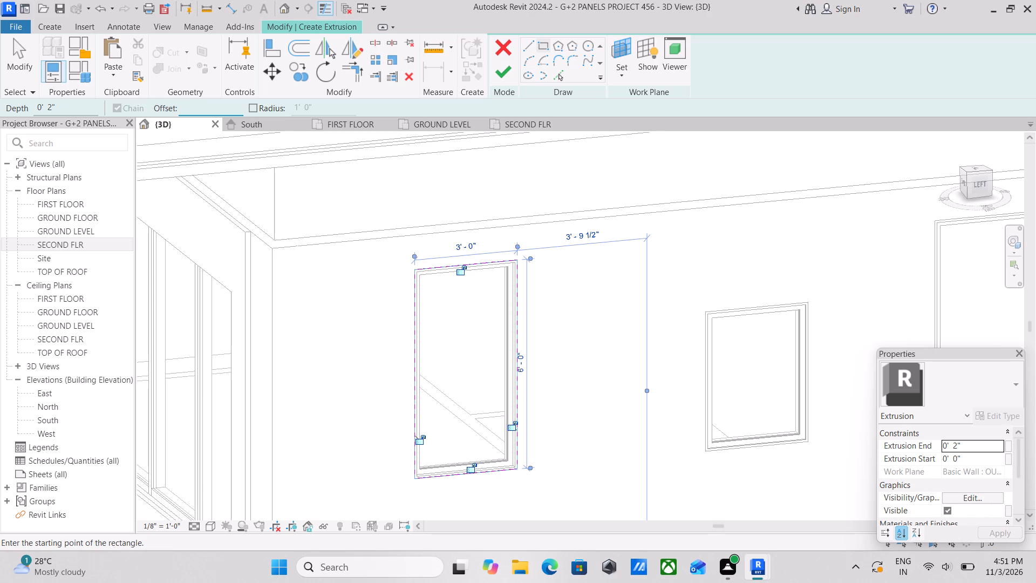
pyautogui.press('4')
pyautogui.press('BackSpace')
pyautogui.press('4')
pyautogui.hotkey('shift', '"')
pyautogui.press('Return')
pyautogui.scroll(4, 412, 296)
pyautogui.scroll(6, 418, 250)
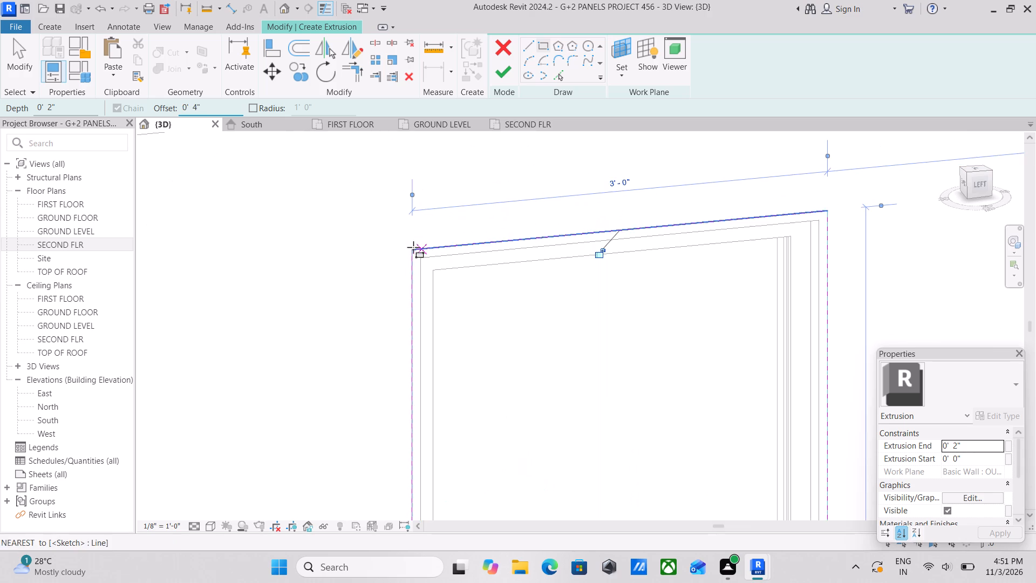
pyautogui.click(412, 245)
pyautogui.moveTo(526, 389); pyautogui.dragTo(471, 256, button='middle')
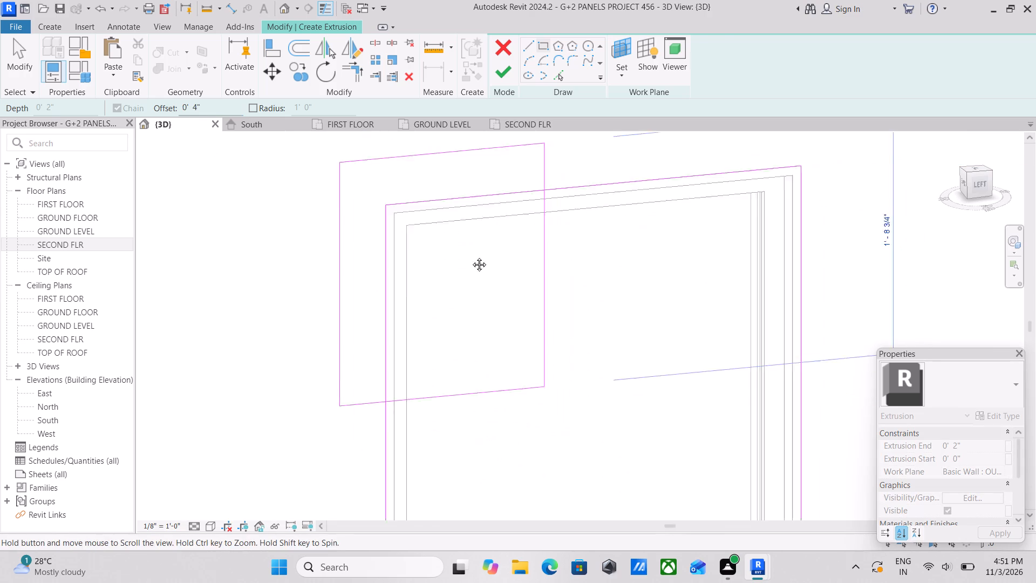
pyautogui.moveTo(471, 256); pyautogui.dragTo(467, 227, button='middle')
pyautogui.scroll(-1, 561, 351)
pyautogui.moveTo(552, 343); pyautogui.dragTo(514, 199, button='middle')
pyautogui.scroll(-1, 604, 374)
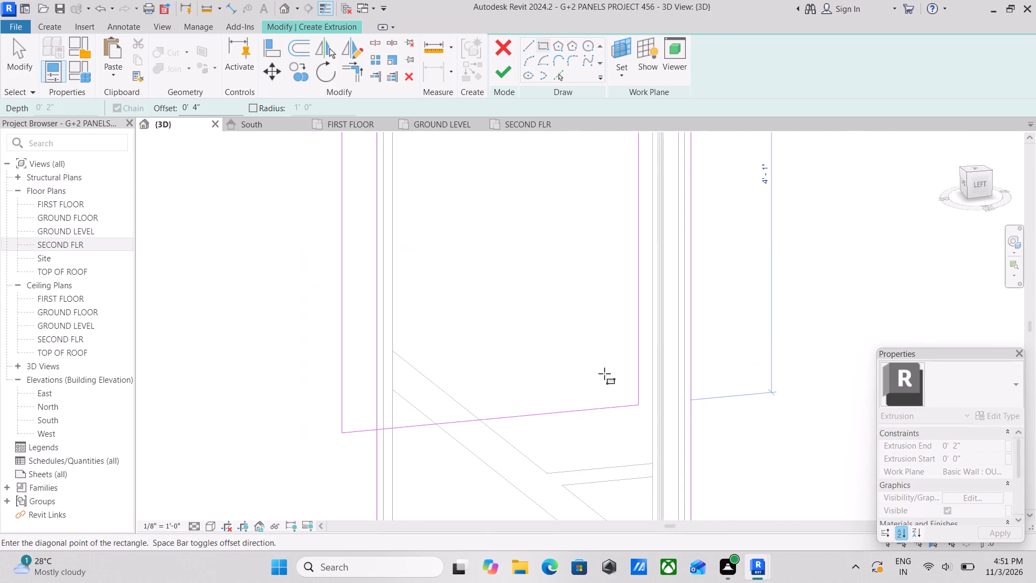
pyautogui.moveTo(604, 374); pyautogui.dragTo(565, 226, button='middle')
pyautogui.moveTo(658, 415); pyautogui.dragTo(639, 308, button='middle')
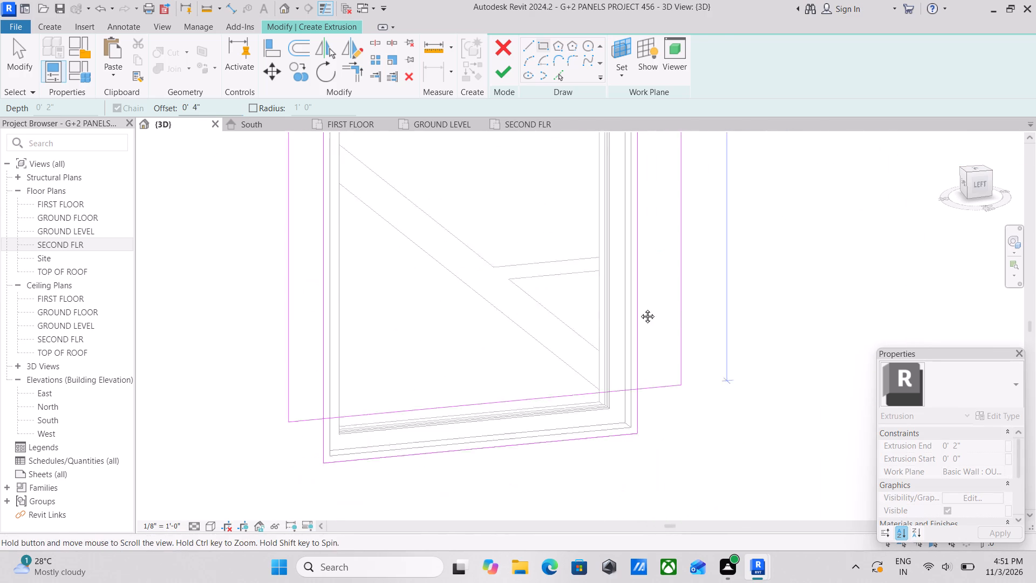
pyautogui.moveTo(639, 308); pyautogui.dragTo(638, 294, button='middle')
pyautogui.click(631, 372)
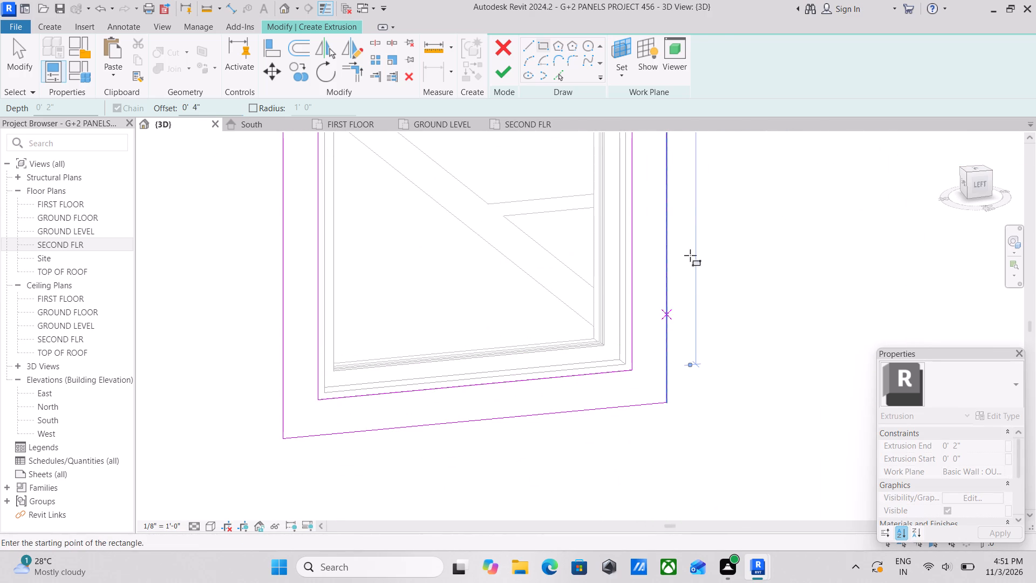
pyautogui.click(507, 74)
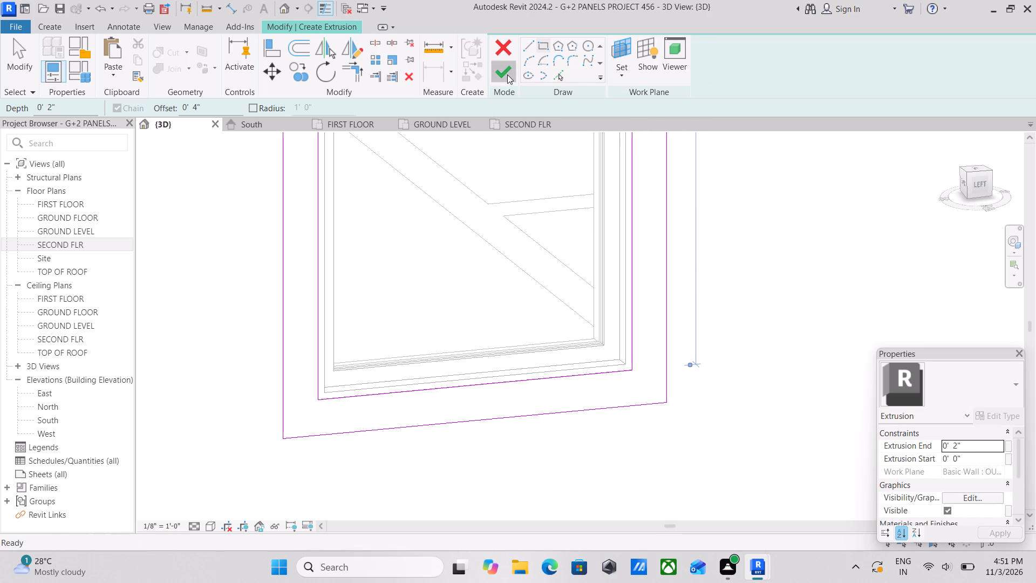
# Assign the 'ROOOFING material to the window surround and finish the in-place model.
pyautogui.scroll(-4, 543, 370)
pyautogui.scroll(-3, 706, 194)
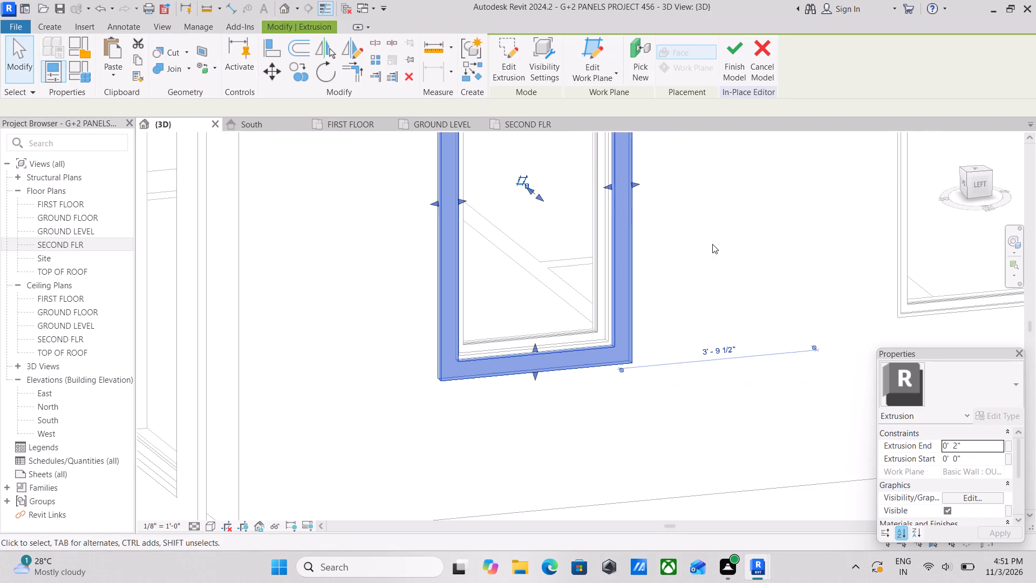
pyautogui.scroll(-3, 999, 494)
pyautogui.scroll(2, 990, 489)
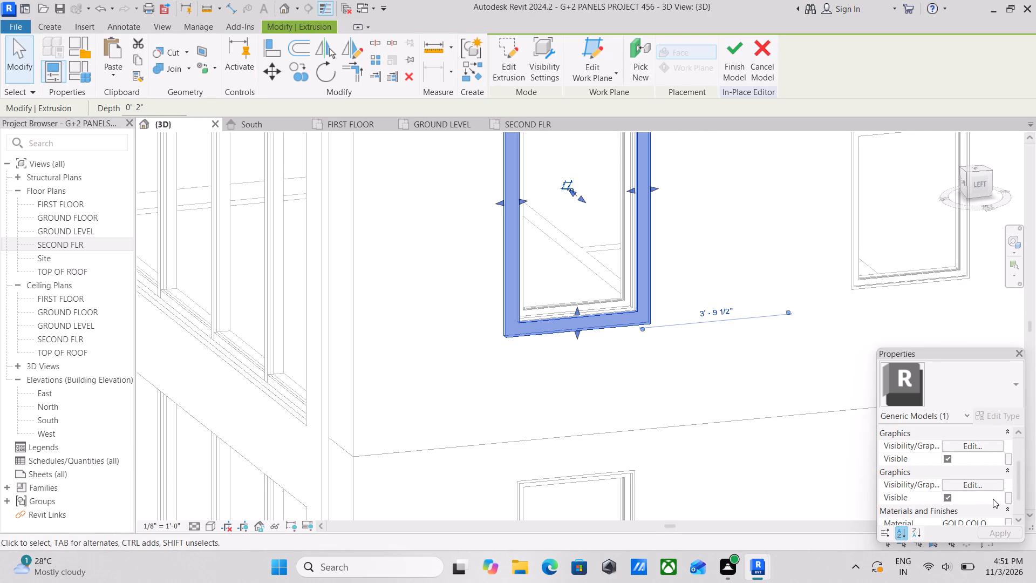
pyautogui.scroll(-2, 989, 503)
pyautogui.click(998, 460)
pyautogui.click(999, 459)
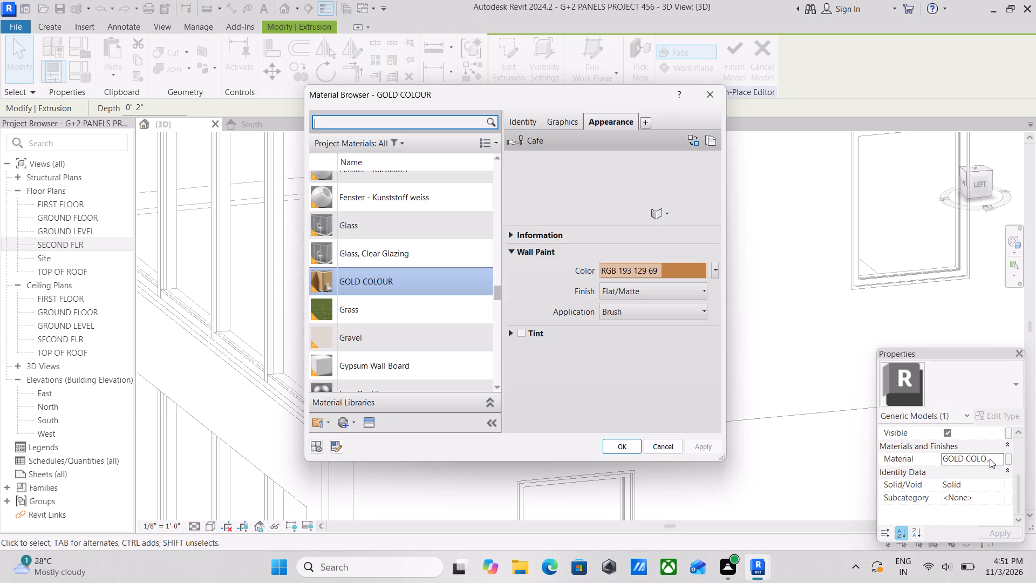
pyautogui.click(404, 118)
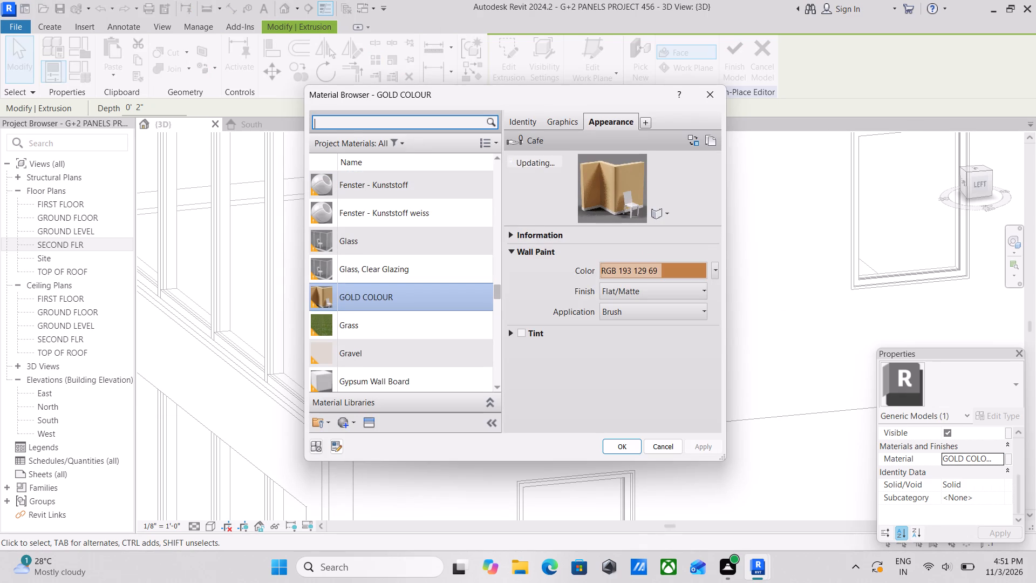
pyautogui.write('ROOFING')
pyautogui.press('space')
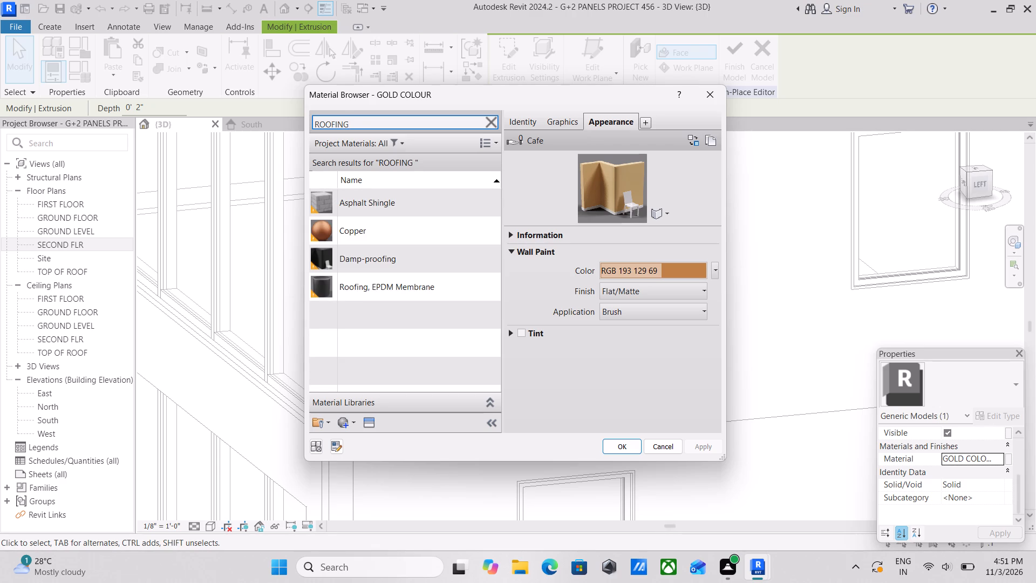
pyautogui.write('COLO')
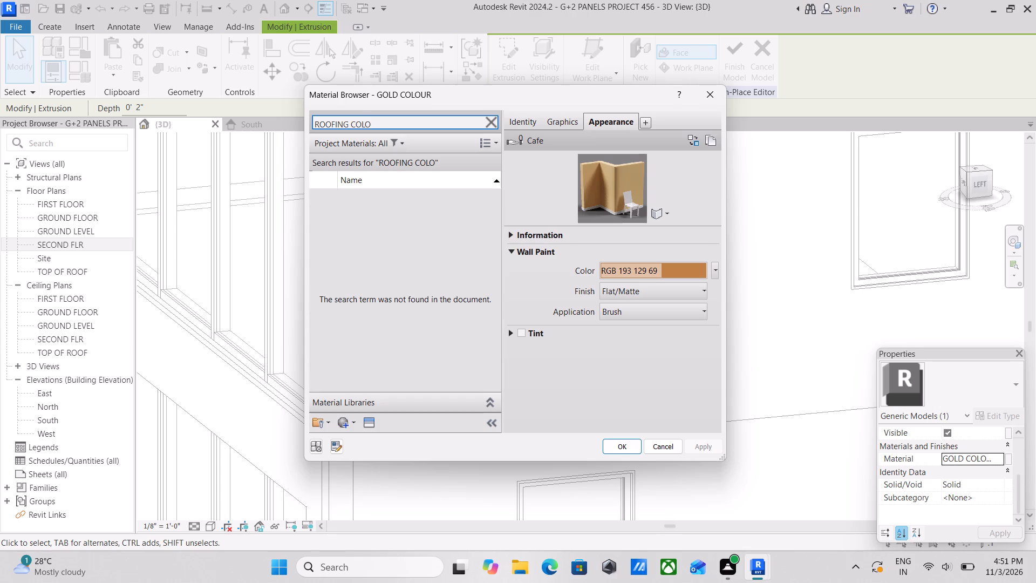
pyautogui.press('BackSpace')
pyautogui.press('BackSpace')
pyautogui.press('BackSpace')
pyautogui.press('BackSpace')
pyautogui.press('BackSpace')
pyautogui.press('BackSpace')
pyautogui.press('BackSpace')
pyautogui.press('BackSpace')
pyautogui.press('BackSpace')
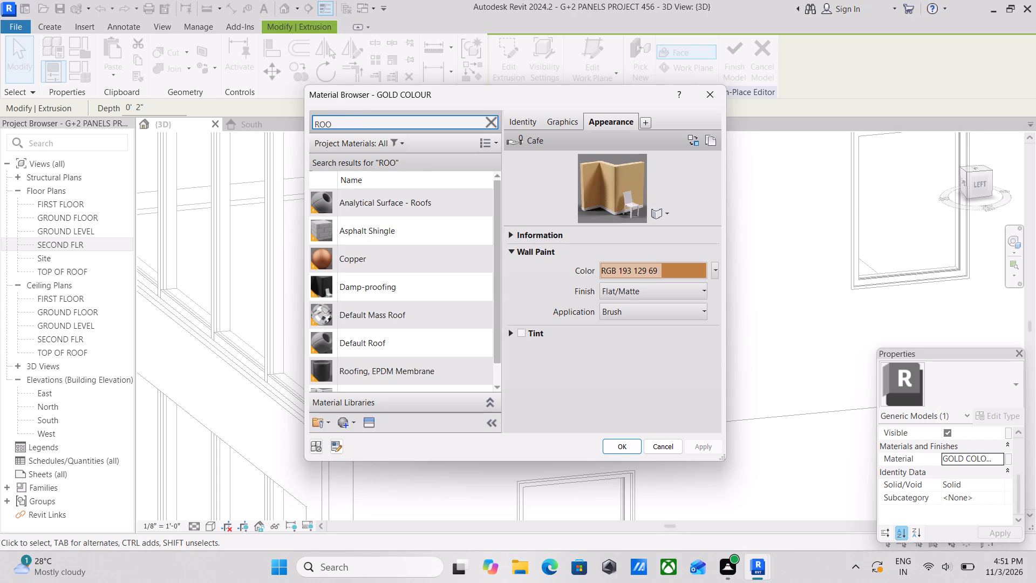
pyautogui.write('FING')
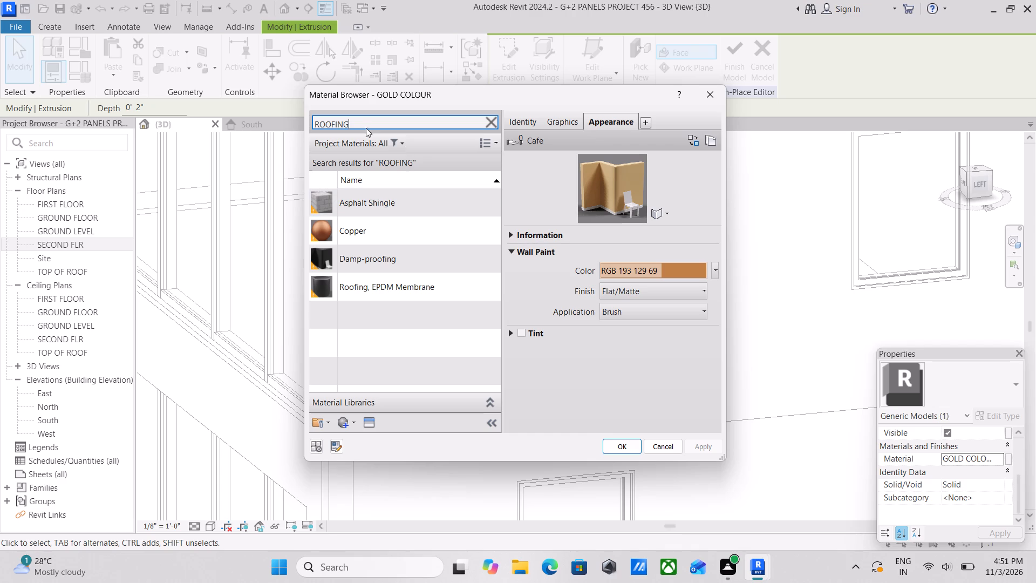
pyautogui.press('BackSpace')
pyautogui.press('BackSpace')
pyautogui.press('BackSpace')
pyautogui.press('BackSpace')
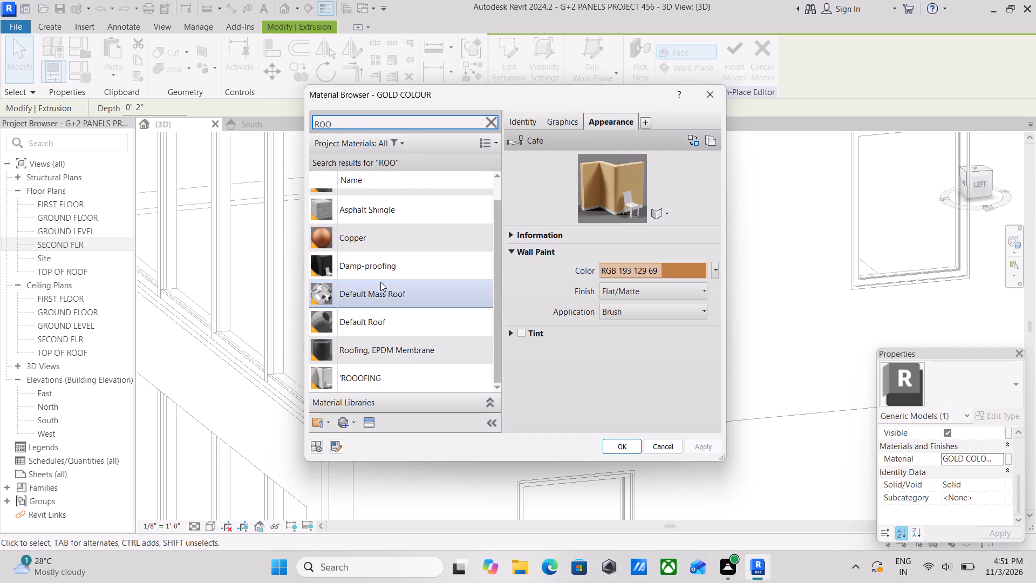
pyautogui.scroll(2, 382, 283)
pyautogui.scroll(-2, 382, 284)
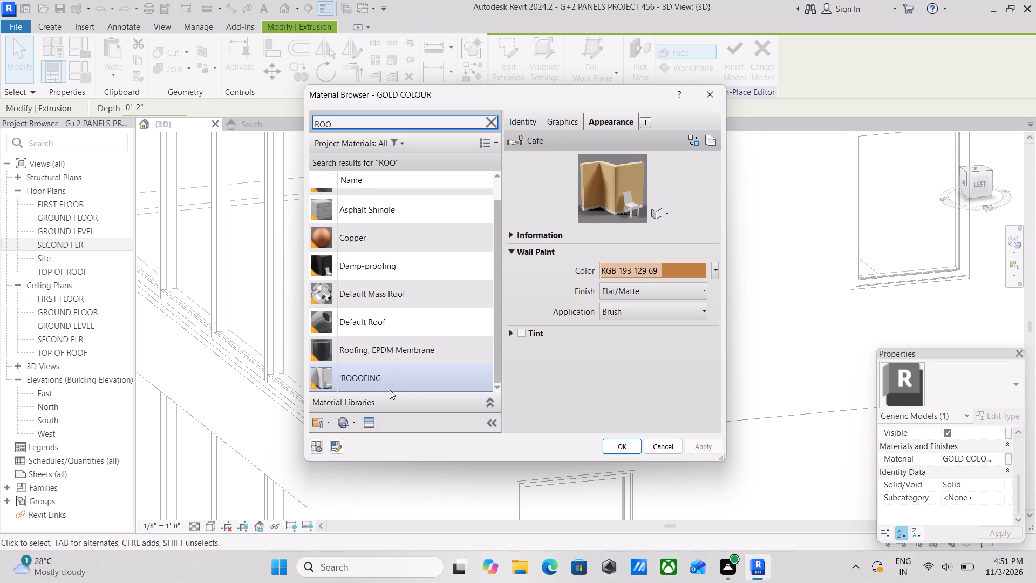
pyautogui.doubleClick(388, 382)
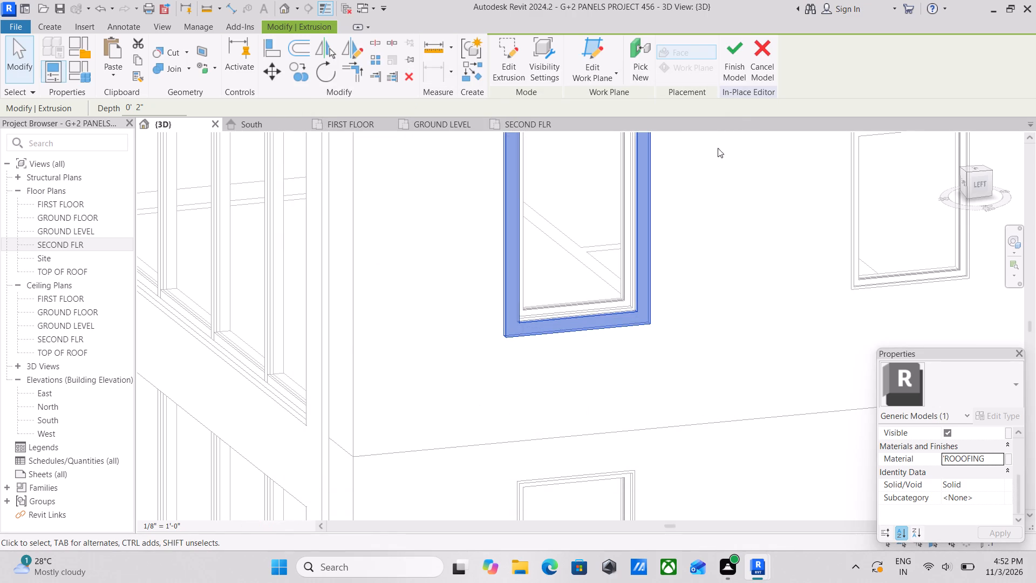
pyautogui.click(741, 41)
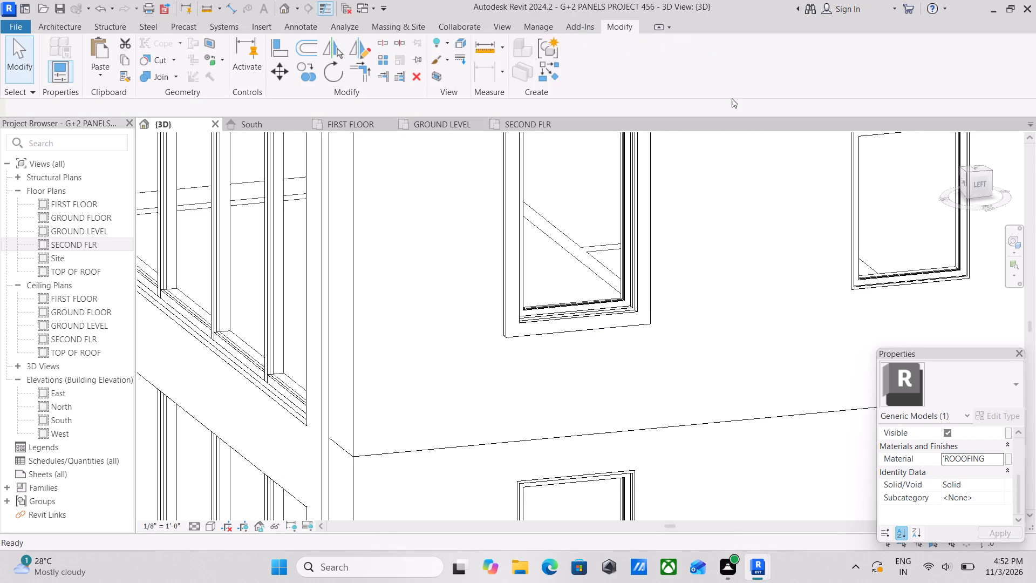
# Examine the left, back and right facades in 3D, comparing their window shades and surrounds.
pyautogui.scroll(-7, 683, 295)
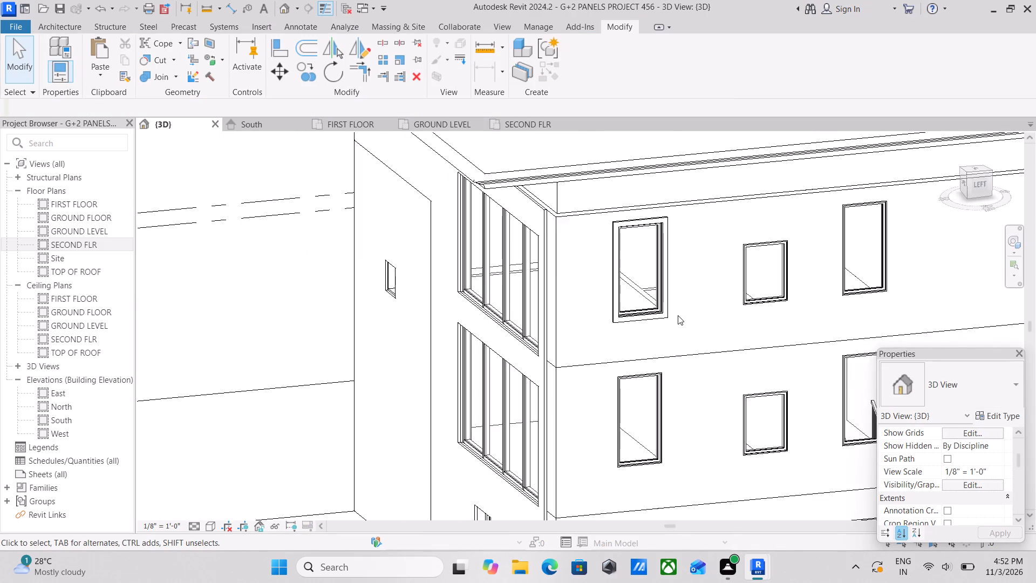
pyautogui.scroll(-3, 679, 313)
pyautogui.press('Escape')
pyautogui.scroll(-3, 678, 309)
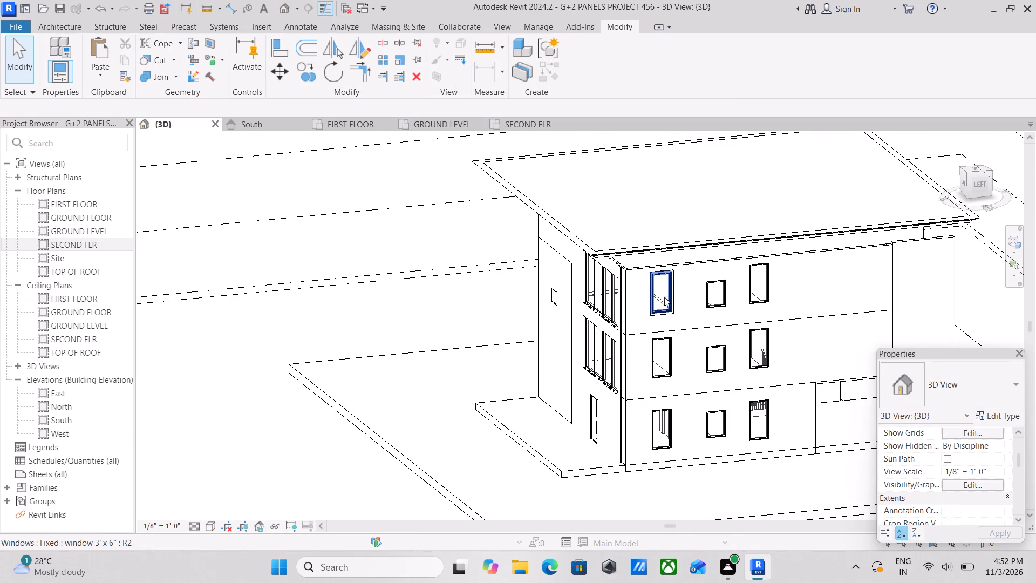
pyautogui.keyDown('shift'); pyautogui.moveTo(686, 292); pyautogui.dragTo(800, 246, button='middle'); pyautogui.keyUp('shift')
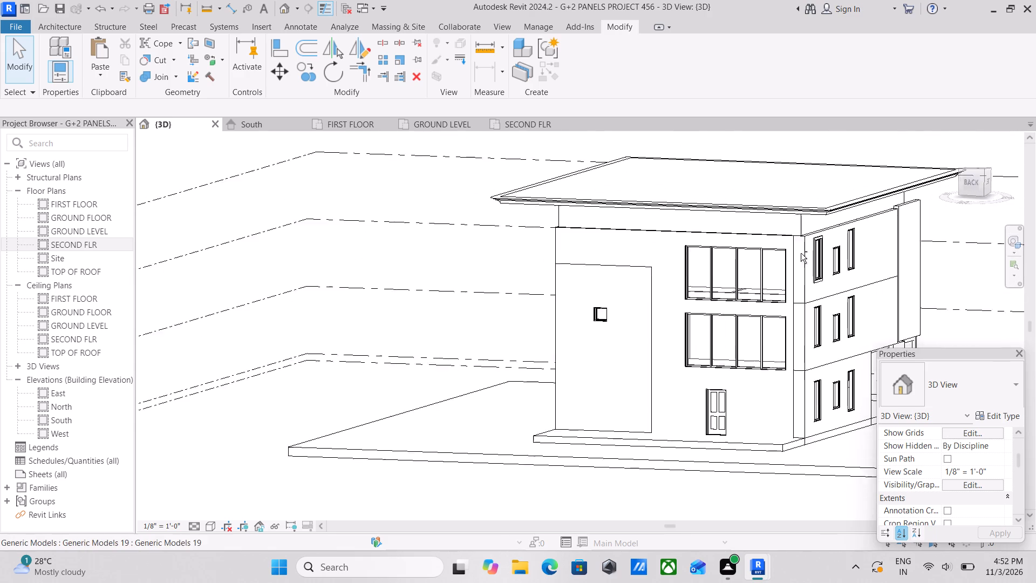
pyautogui.moveTo(678, 283); pyautogui.dragTo(797, 328, button='middle')
pyautogui.moveTo(778, 316); pyautogui.dragTo(718, 277, button='middle')
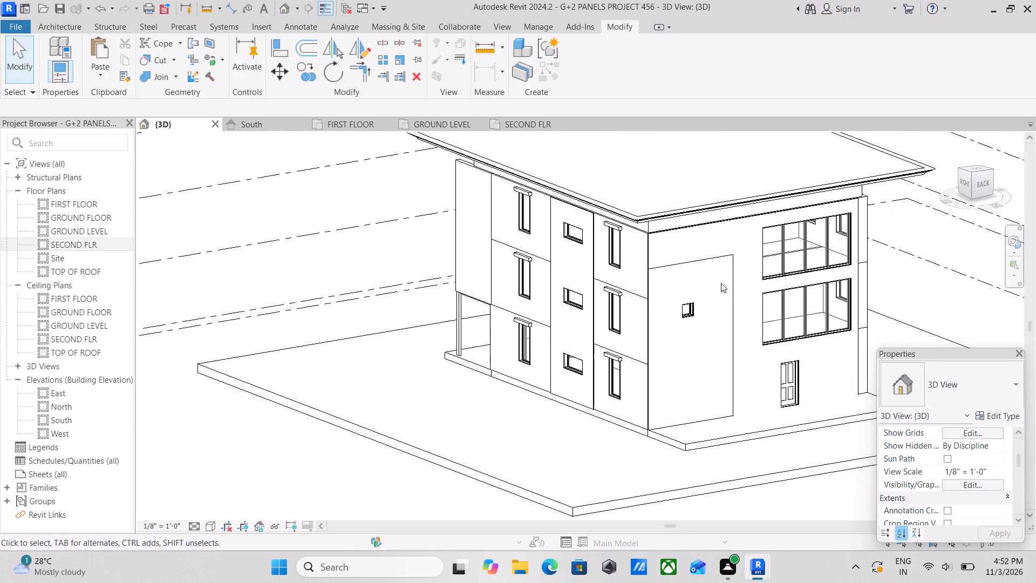
pyautogui.keyDown('shift'); pyautogui.moveTo(733, 296); pyautogui.dragTo(821, 302, button='middle'); pyautogui.keyUp('shift')
pyautogui.moveTo(734, 294); pyautogui.dragTo(591, 263, button='middle')
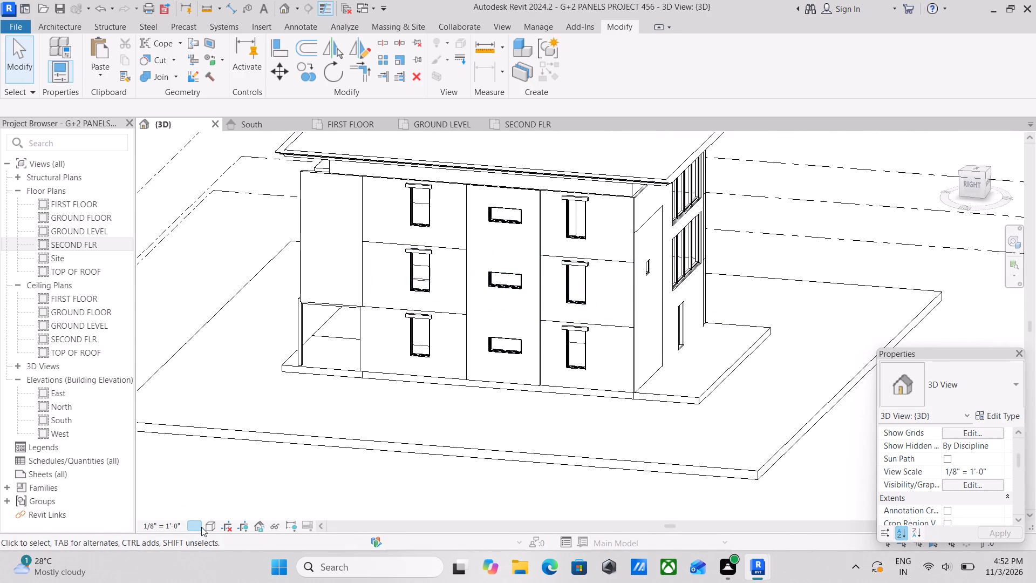
# Display the 3D view with material colours and textures and examine the right facade's panels, window shades and window finishes.
pyautogui.moveTo(206, 526); pyautogui.dragTo(210, 526)
pyautogui.click(223, 509)
pyautogui.scroll(4, 738, 281)
pyautogui.scroll(1, 512, 317)
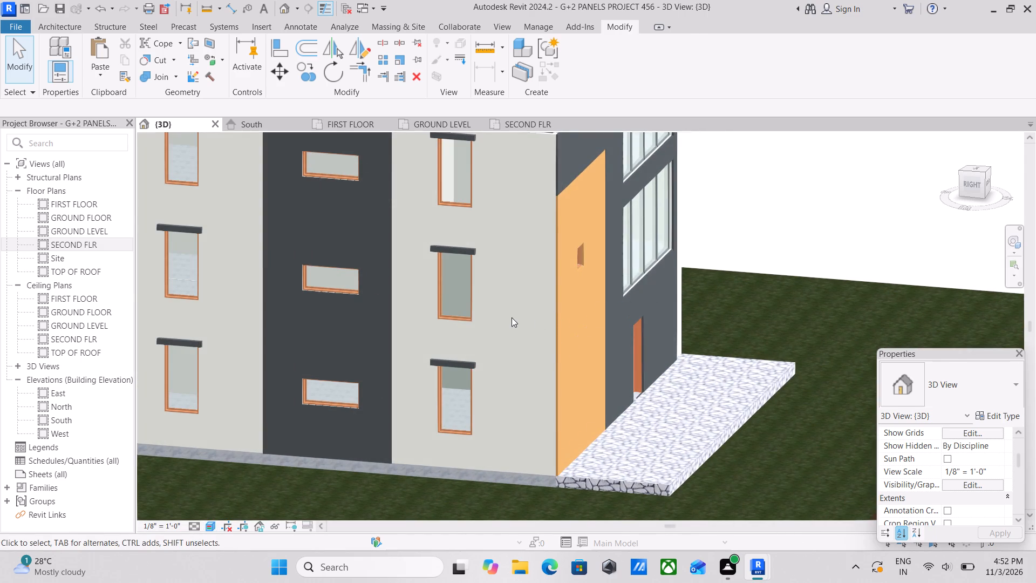
pyautogui.scroll(6, 512, 317)
pyautogui.scroll(-10, 513, 317)
pyautogui.moveTo(537, 331); pyautogui.dragTo(614, 362, button='middle')
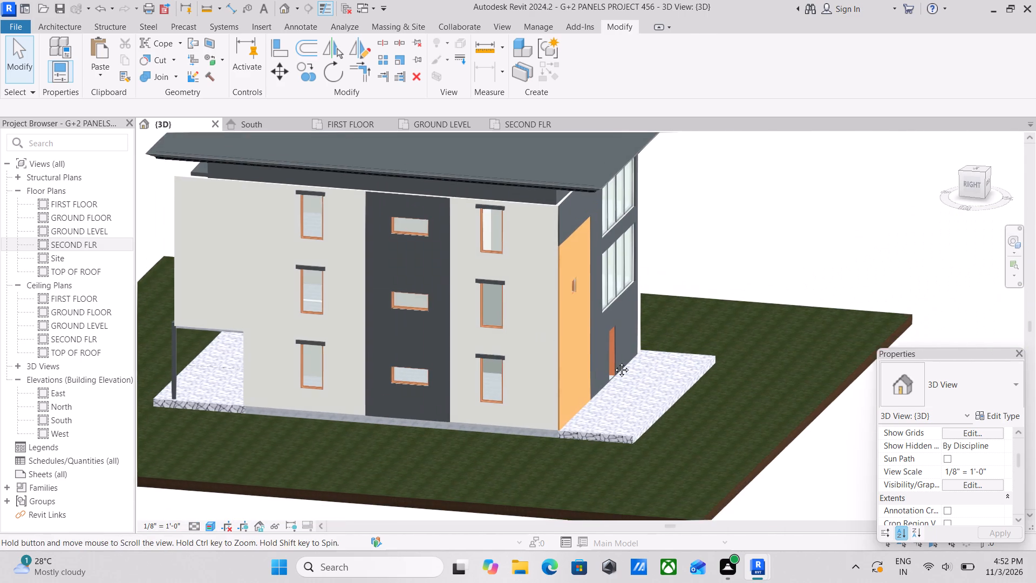
pyautogui.moveTo(614, 362); pyautogui.dragTo(648, 376, button='middle')
pyautogui.scroll(2, 619, 375)
pyautogui.scroll(-3, 618, 372)
pyautogui.scroll(-2, 543, 374)
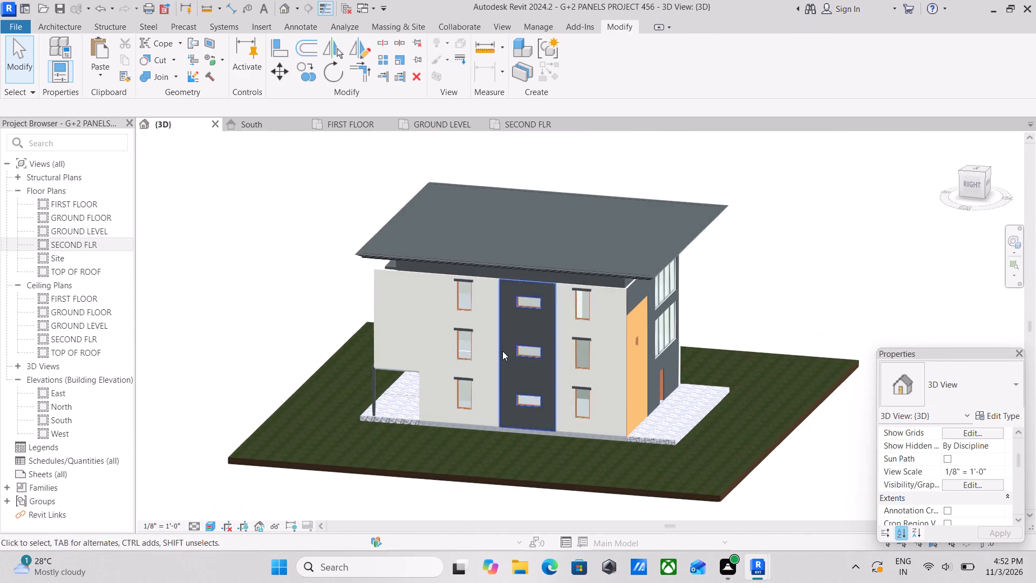
# Examine the front and left facades in 3D, checking the window openings, surrounds and entrance openings.
pyautogui.keyDown('shift'); pyautogui.moveTo(543, 354); pyautogui.dragTo(671, 343, button='middle'); pyautogui.keyUp('shift')
pyautogui.keyDown('shift'); pyautogui.moveTo(590, 361); pyautogui.dragTo(698, 384, button='middle'); pyautogui.keyUp('shift')
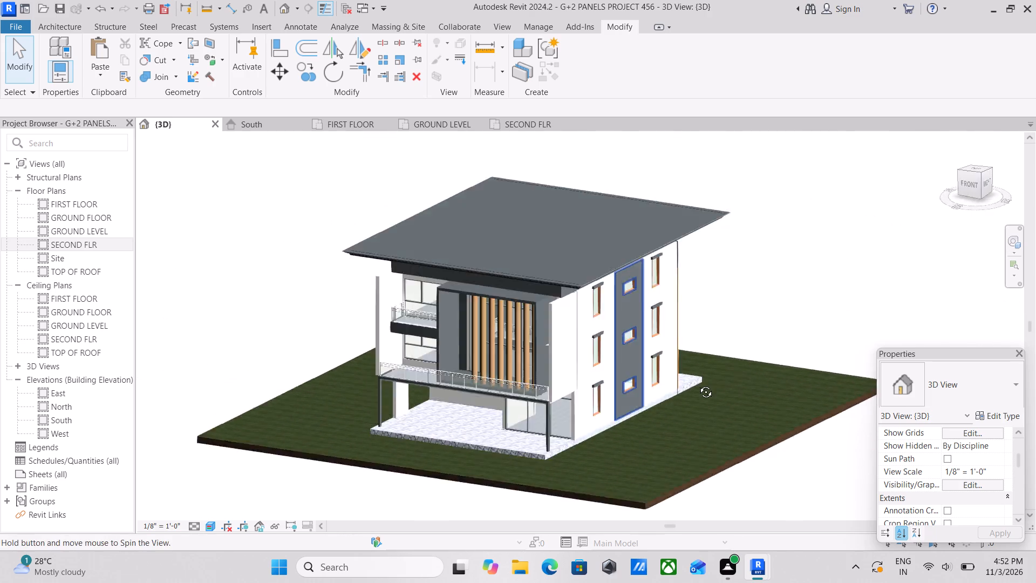
pyautogui.keyDown('shift'); pyautogui.moveTo(698, 384); pyautogui.dragTo(701, 384, button='middle'); pyautogui.keyUp('shift')
pyautogui.keyDown('shift'); pyautogui.moveTo(557, 378); pyautogui.dragTo(705, 349, button='middle'); pyautogui.keyUp('shift')
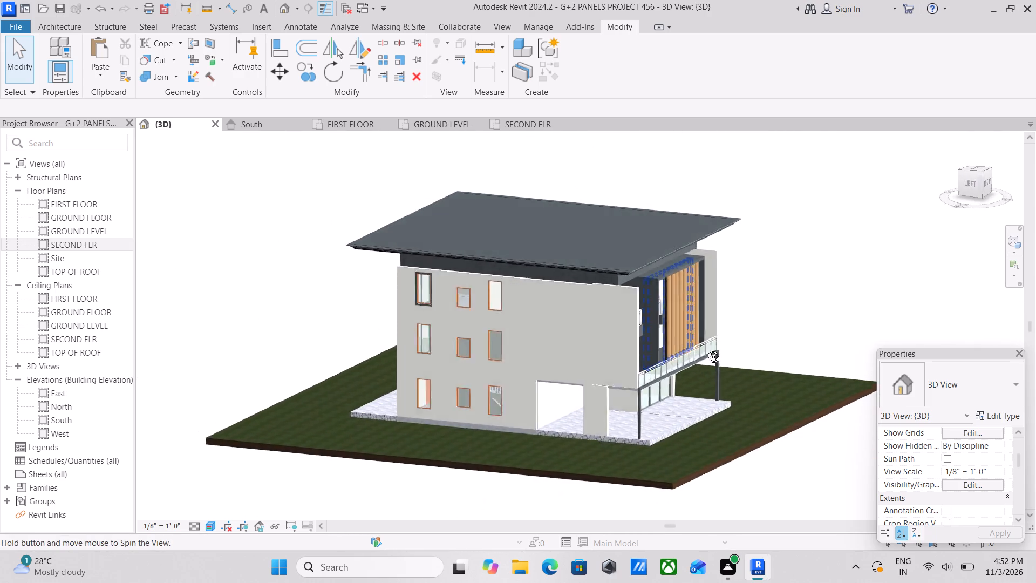
pyautogui.keyDown('shift'); pyautogui.moveTo(705, 349); pyautogui.dragTo(712, 350, button='middle'); pyautogui.keyUp('shift')
pyautogui.keyDown('shift'); pyautogui.moveTo(668, 384); pyautogui.dragTo(545, 358, button='middle'); pyautogui.keyUp('shift')
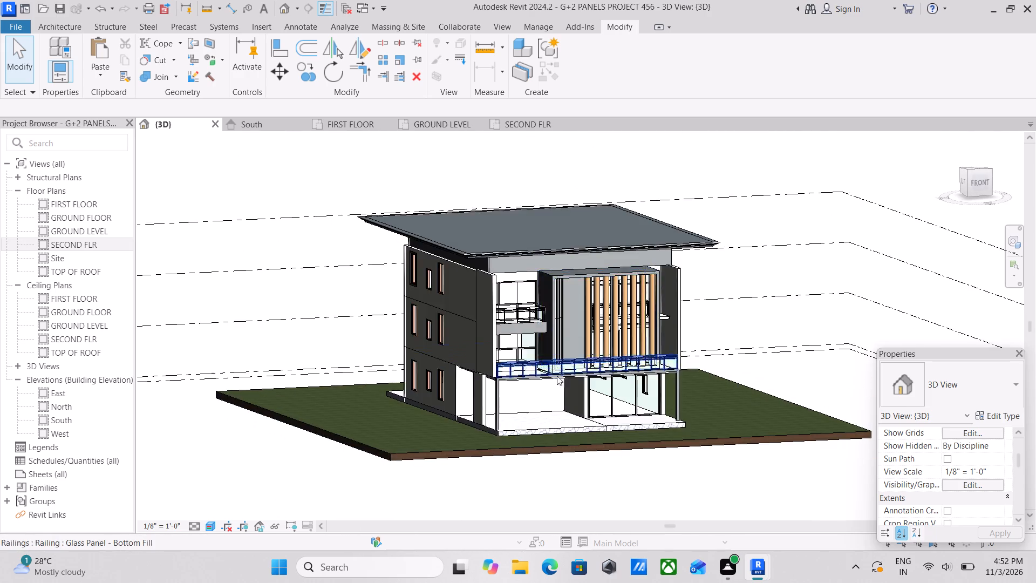
pyautogui.scroll(2, 559, 380)
pyautogui.scroll(7, 481, 399)
pyautogui.keyDown('shift'); pyautogui.moveTo(457, 368); pyautogui.dragTo(526, 400, button='middle'); pyautogui.keyUp('shift')
pyautogui.scroll(1, 534, 402)
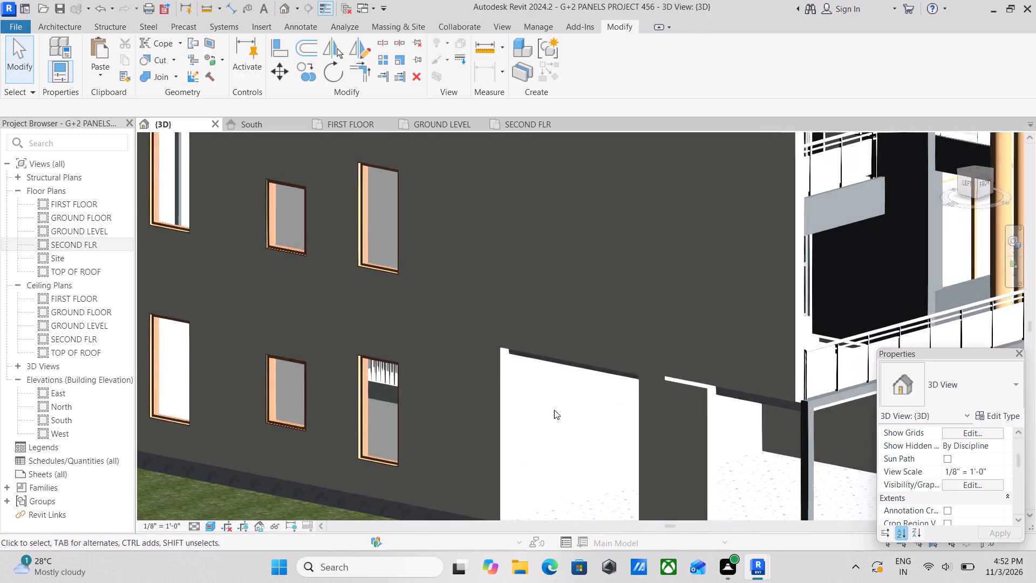
pyautogui.scroll(-9, 562, 412)
pyautogui.scroll(-1, 602, 383)
pyautogui.keyDown('shift'); pyautogui.moveTo(602, 383); pyautogui.dragTo(359, 384, button='middle'); pyautogui.keyUp('shift')
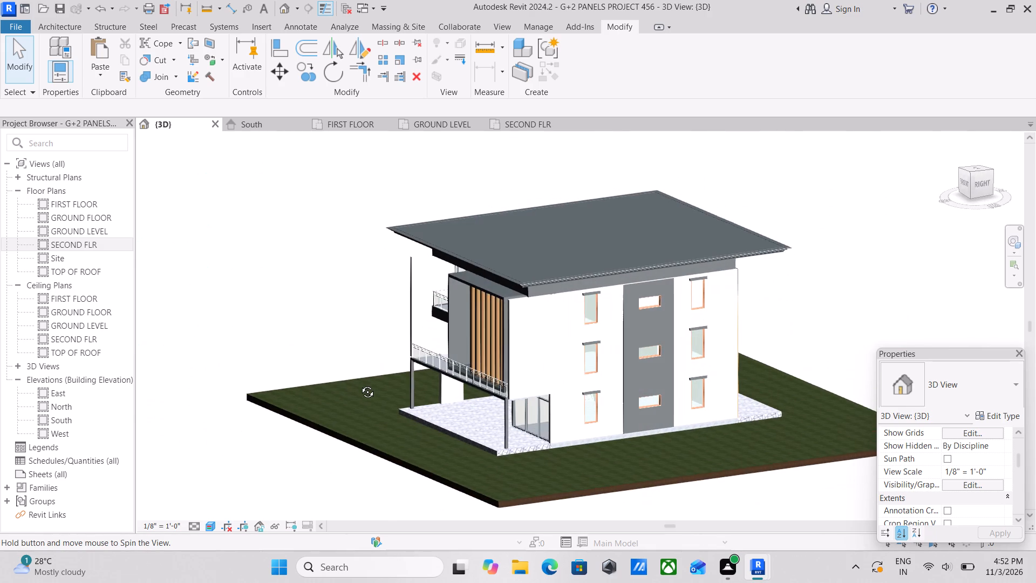
# Examine the right and back facades in 3D, comparing their panels, window shades and surrounds.
pyautogui.scroll(3, 530, 342)
pyautogui.scroll(3, 597, 367)
pyautogui.scroll(-4, 599, 355)
pyautogui.keyDown('shift'); pyautogui.moveTo(575, 357); pyautogui.dragTo(400, 347, button='middle'); pyautogui.keyUp('shift')
pyautogui.scroll(3, 639, 380)
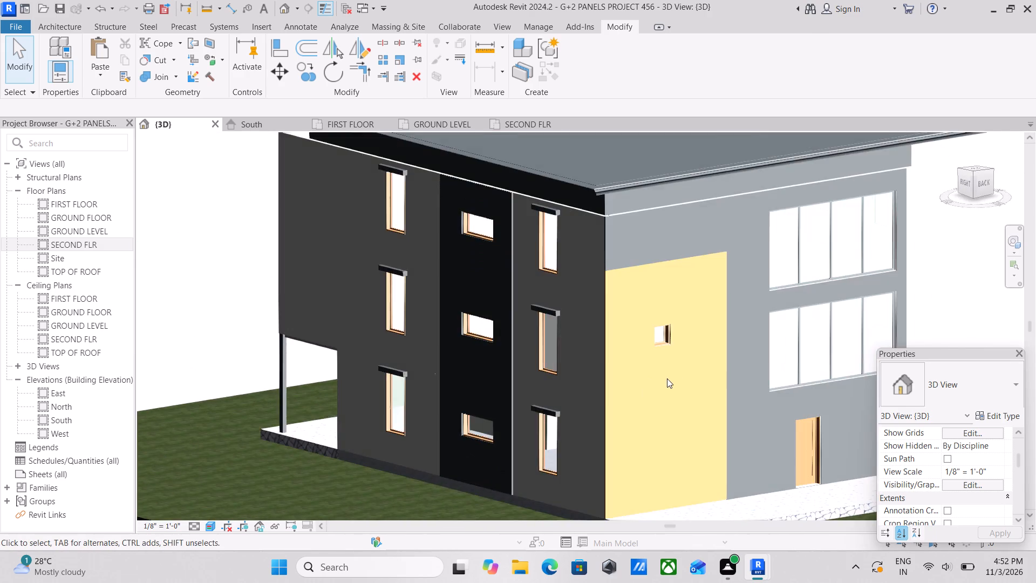
pyautogui.scroll(8, 676, 377)
pyautogui.scroll(-4, 673, 345)
pyautogui.scroll(-4, 715, 370)
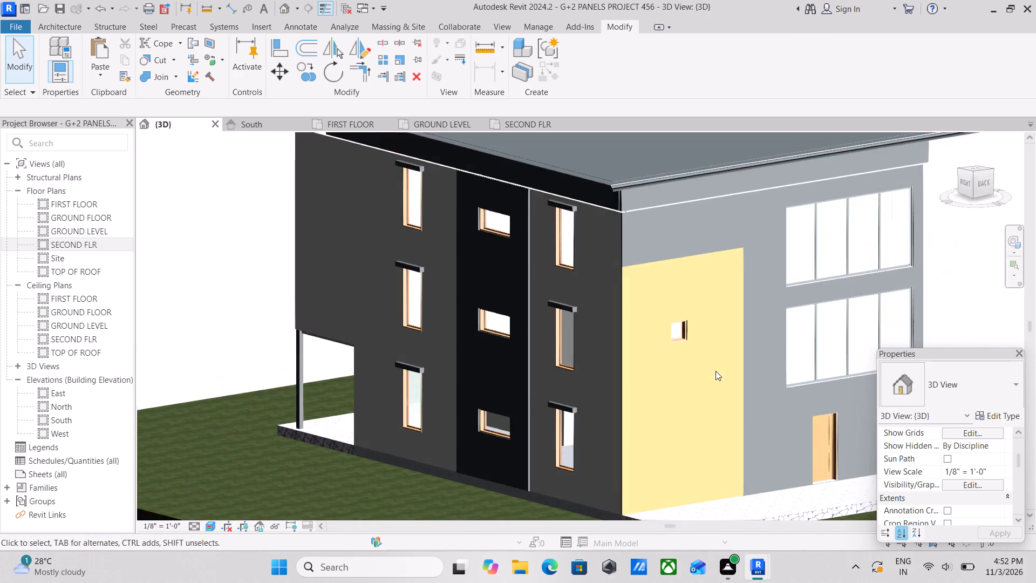
pyautogui.scroll(-2, 715, 369)
pyautogui.keyDown('shift'); pyautogui.moveTo(713, 367); pyautogui.dragTo(617, 364, button='middle'); pyautogui.keyUp('shift')
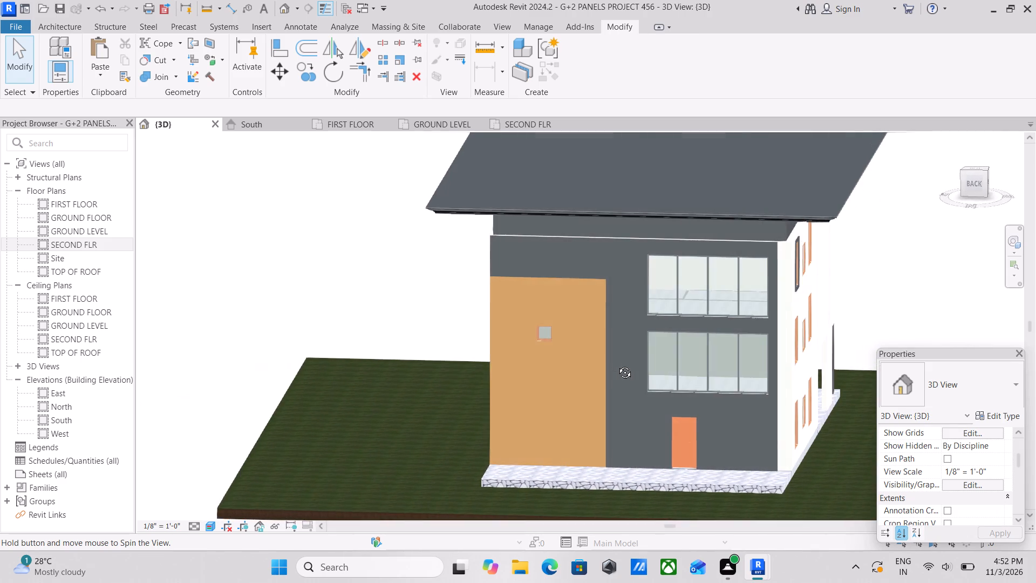
pyautogui.keyDown('shift'); pyautogui.moveTo(617, 364); pyautogui.dragTo(700, 436, button='middle'); pyautogui.keyUp('shift')
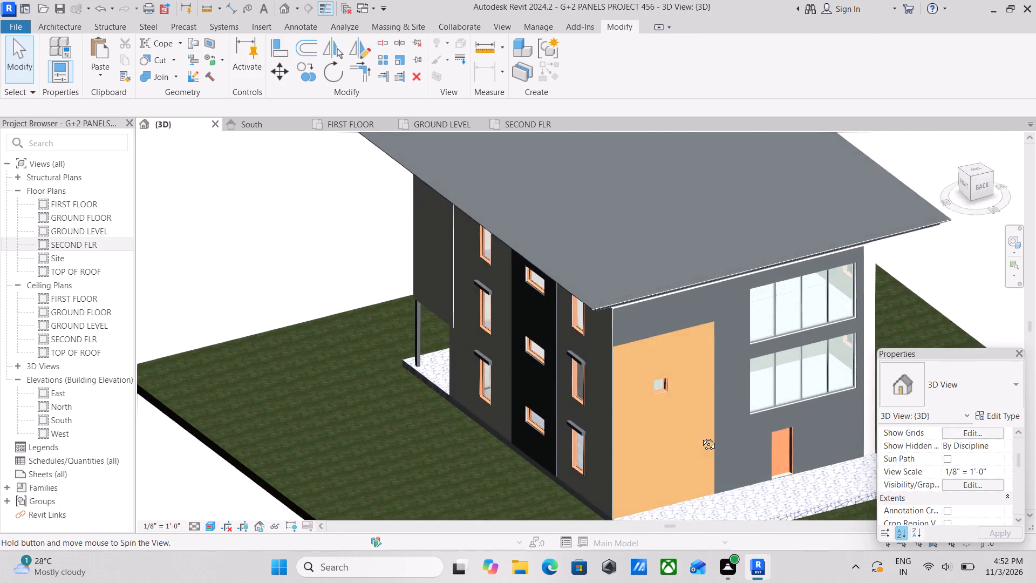
pyautogui.keyDown('shift'); pyautogui.moveTo(700, 436); pyautogui.dragTo(813, 440, button='middle'); pyautogui.keyUp('shift')
pyautogui.scroll(2, 674, 426)
pyautogui.keyDown('shift'); pyautogui.moveTo(658, 423); pyautogui.dragTo(703, 427, button='middle'); pyautogui.keyUp('shift')
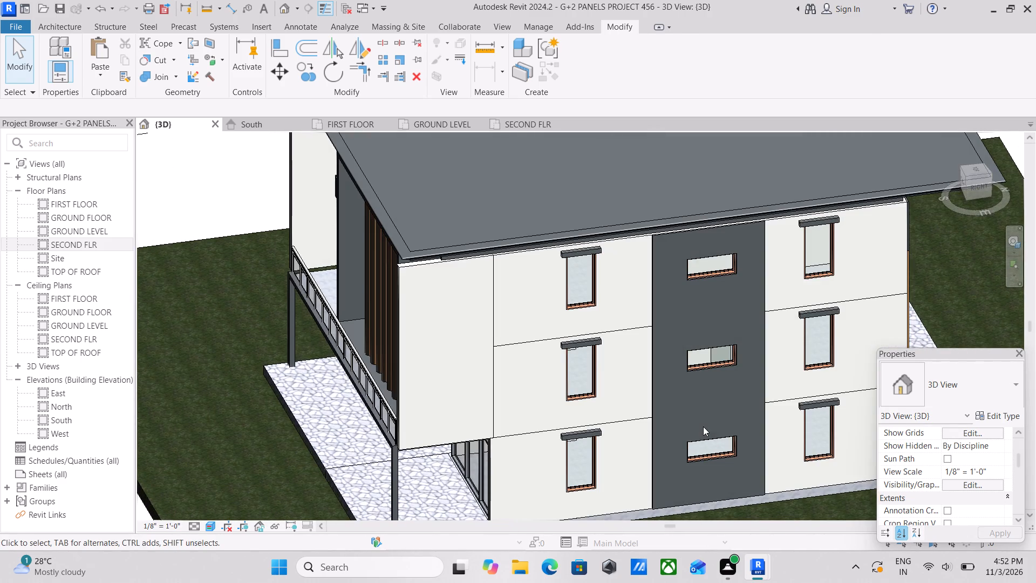
pyautogui.scroll(2, 702, 427)
pyautogui.scroll(-2, 557, 404)
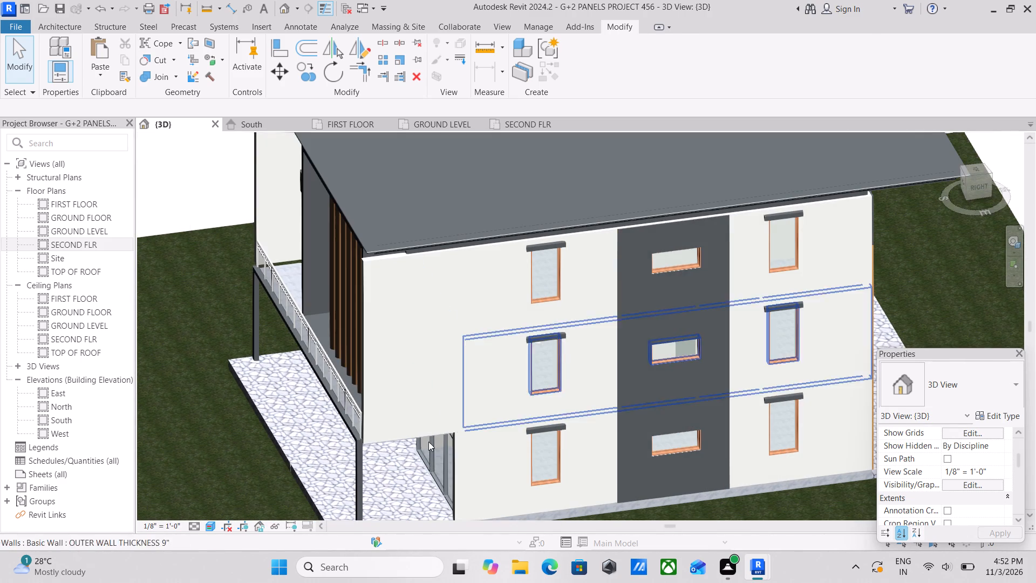
# Set the 3D view's visual style to Shaded.
pyautogui.click(207, 526)
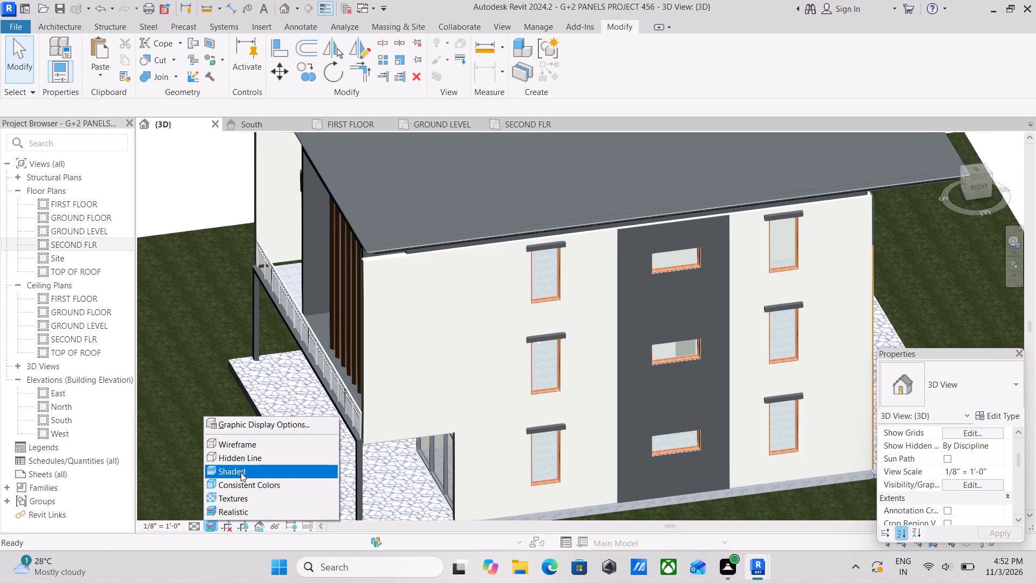
pyautogui.click(237, 472)
# Delete the shades above the middle and lowest windows in the right facade's column nearest the front balcony.
pyautogui.scroll(3, 559, 296)
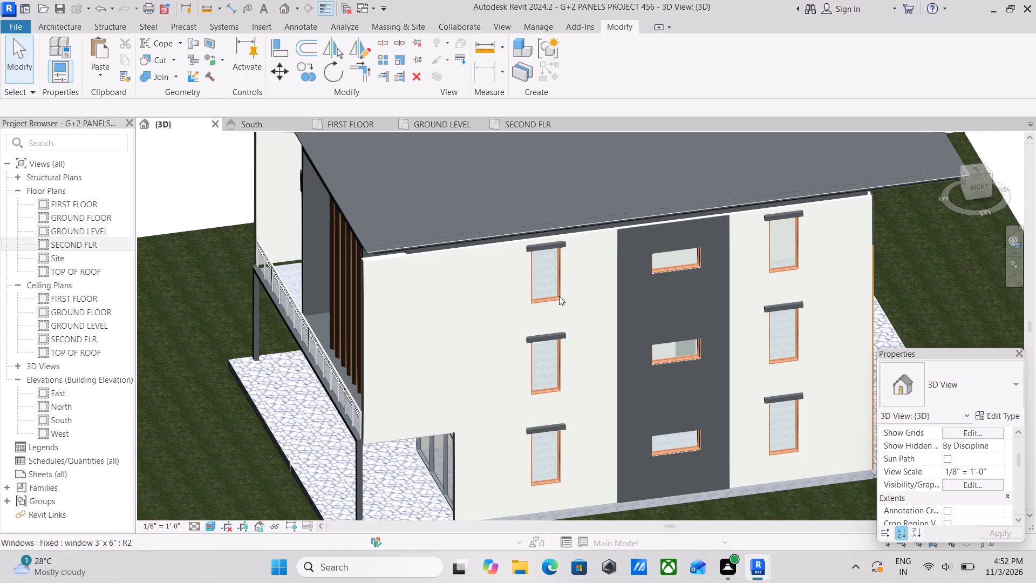
pyautogui.scroll(3, 570, 320)
pyautogui.scroll(-1, 572, 297)
pyautogui.moveTo(572, 297); pyautogui.dragTo(580, 343, button='middle')
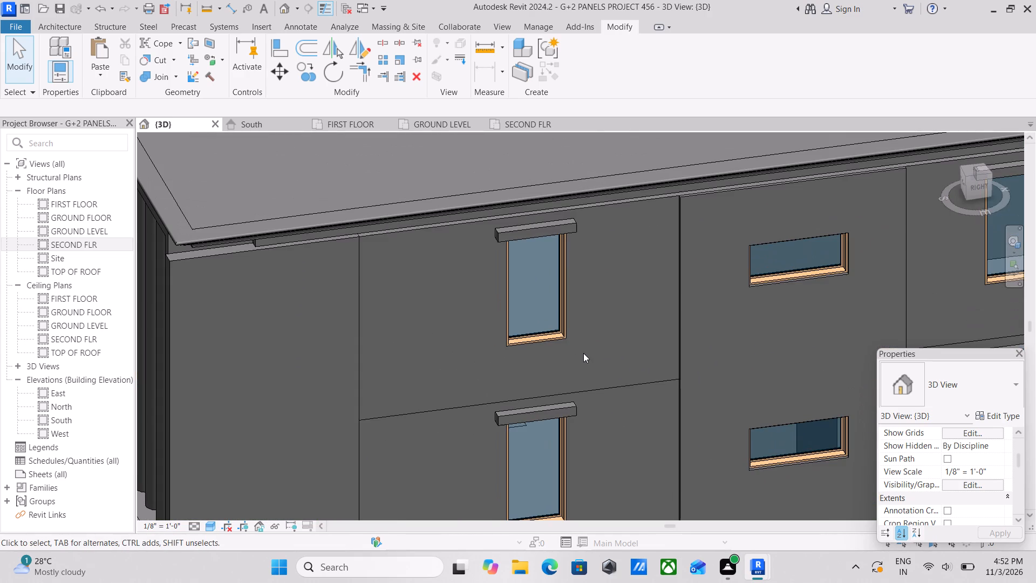
pyautogui.scroll(-3, 583, 353)
pyautogui.moveTo(580, 351); pyautogui.dragTo(571, 319, button='middle')
pyautogui.scroll(-2, 570, 323)
pyautogui.moveTo(568, 320); pyautogui.dragTo(553, 288, button='middle')
pyautogui.click(542, 320)
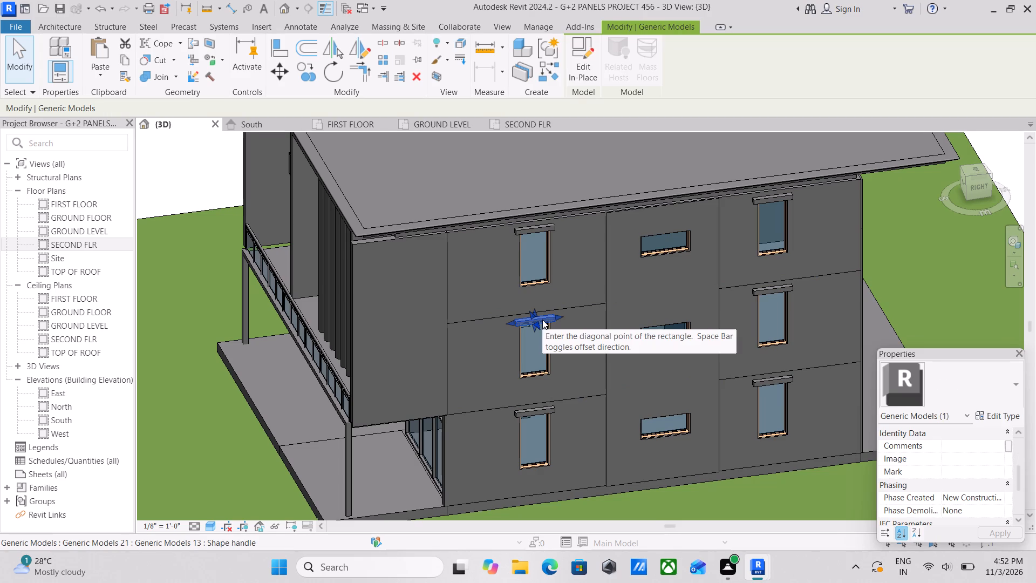
pyautogui.rightClick(542, 320)
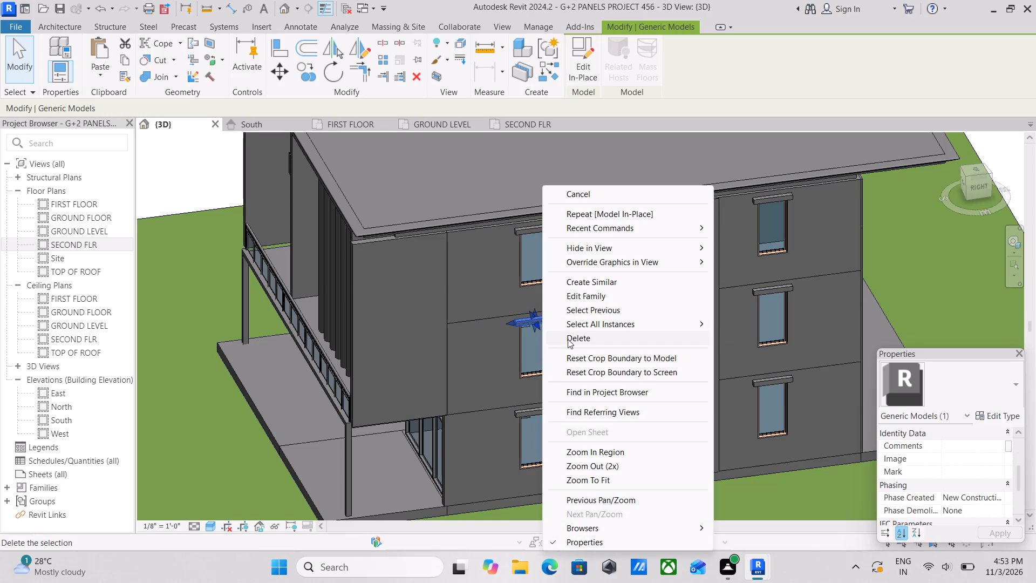
pyautogui.click(568, 339)
pyautogui.click(522, 413)
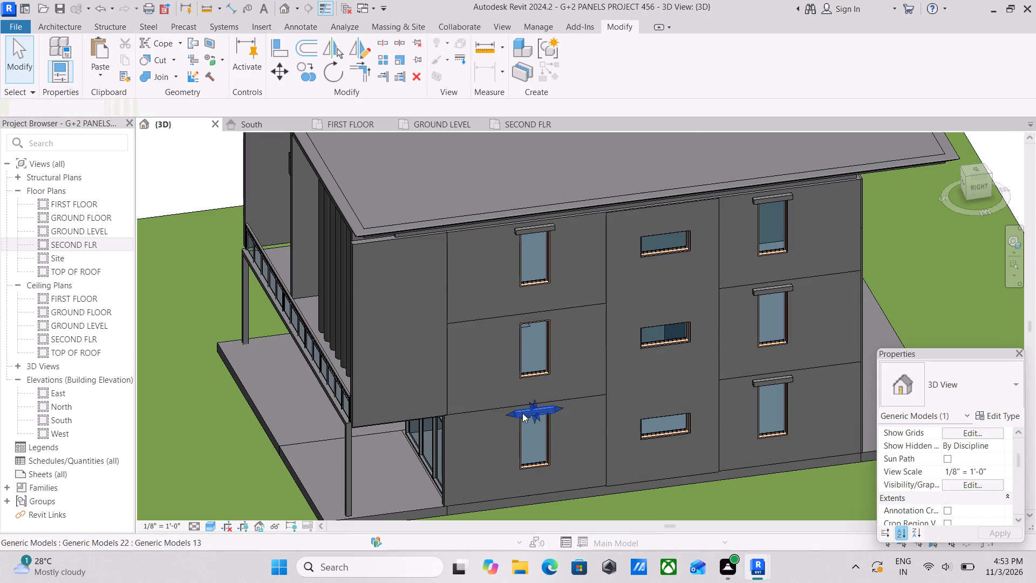
pyautogui.rightClick(522, 413)
pyautogui.click(611, 203)
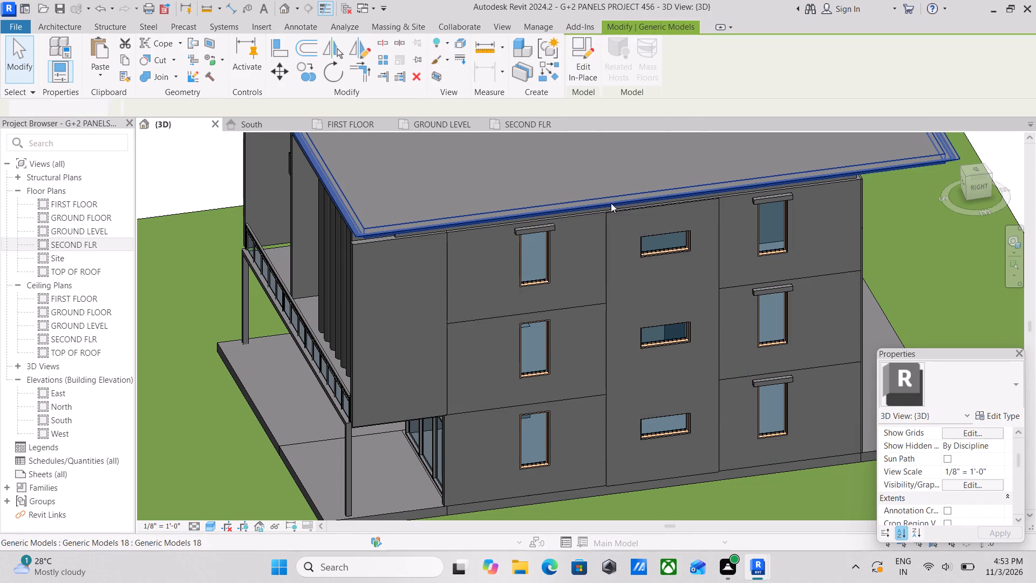
# Delete the shade above the top window in the right facade's column nearest the front balcony.
pyautogui.scroll(3, 543, 294)
pyautogui.scroll(-1, 543, 248)
pyautogui.moveTo(543, 248); pyautogui.dragTo(555, 191, button='middle')
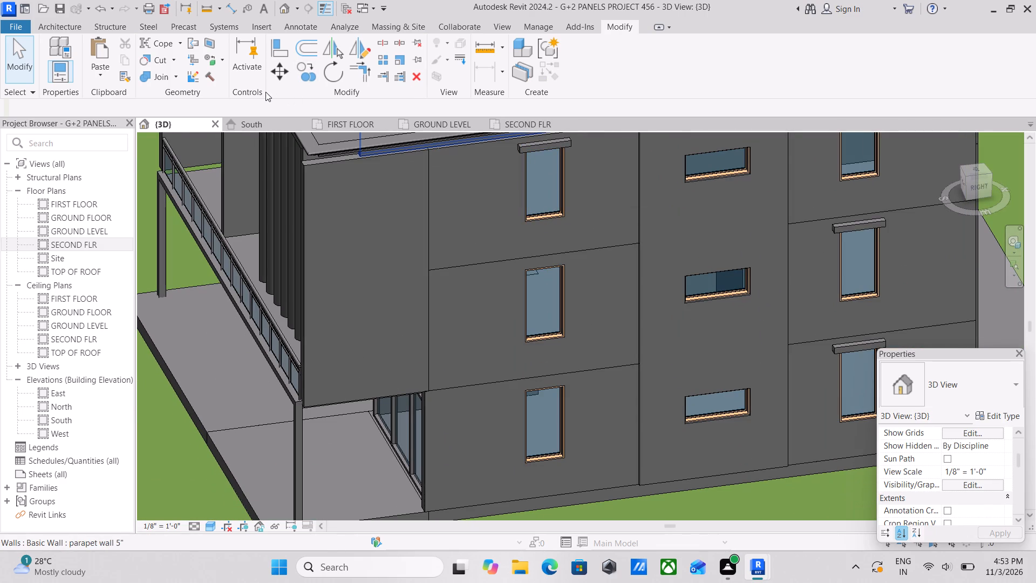
pyautogui.moveTo(527, 202); pyautogui.dragTo(505, 247, button='middle')
pyautogui.scroll(1, 505, 247)
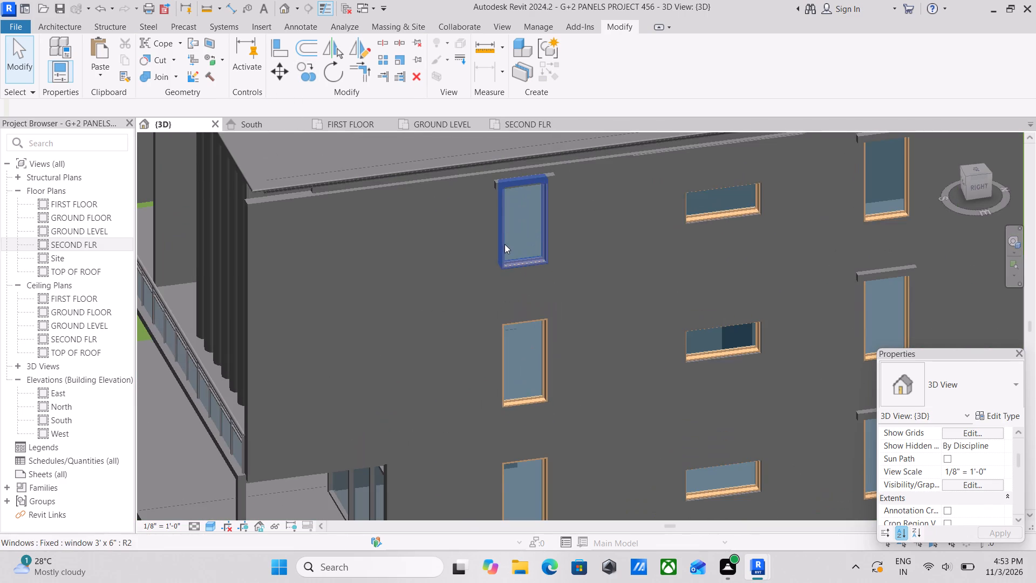
pyautogui.click(542, 180)
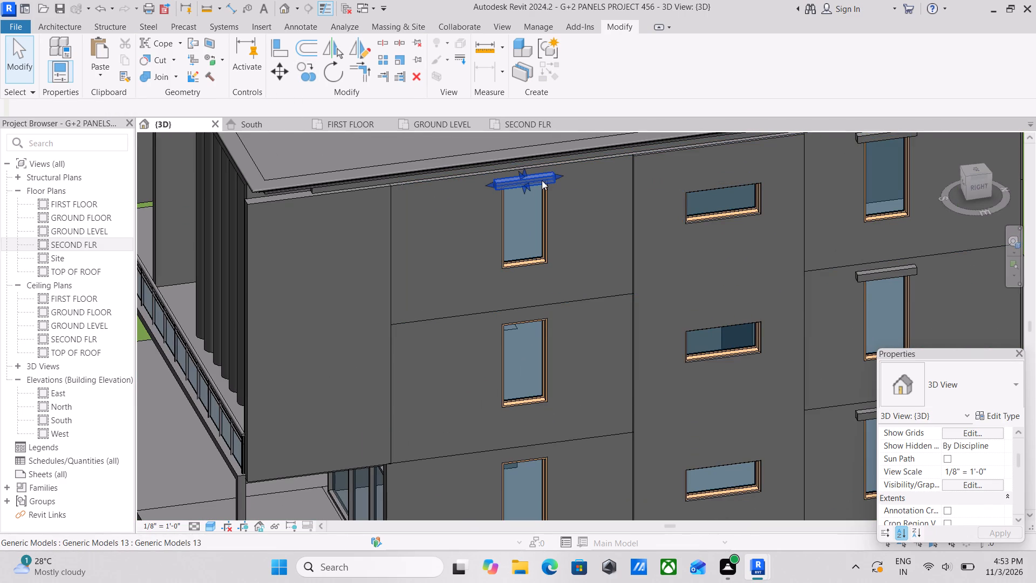
pyautogui.rightClick(542, 180)
pyautogui.click(584, 331)
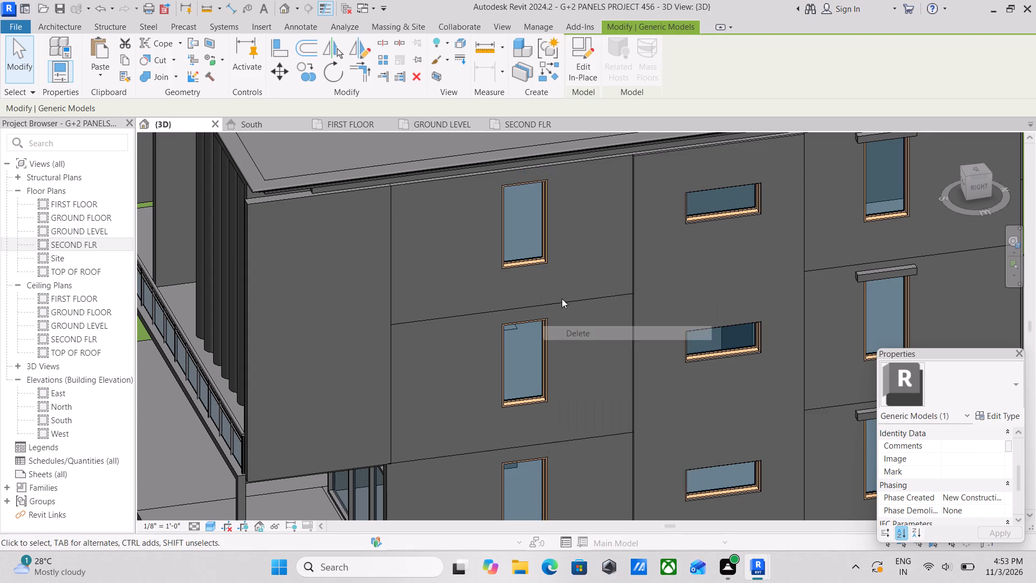
# Start a new in-place model in the Generic Models category, keeping the suggested name.
pyautogui.scroll(-2, 532, 274)
pyautogui.moveTo(528, 271); pyautogui.dragTo(501, 236, button='middle')
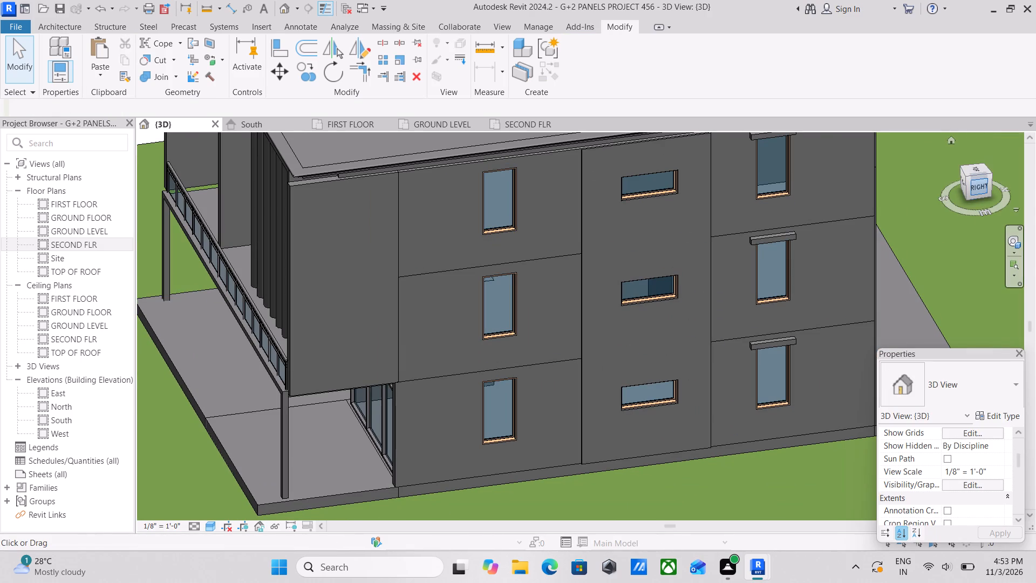
pyautogui.scroll(2, 476, 191)
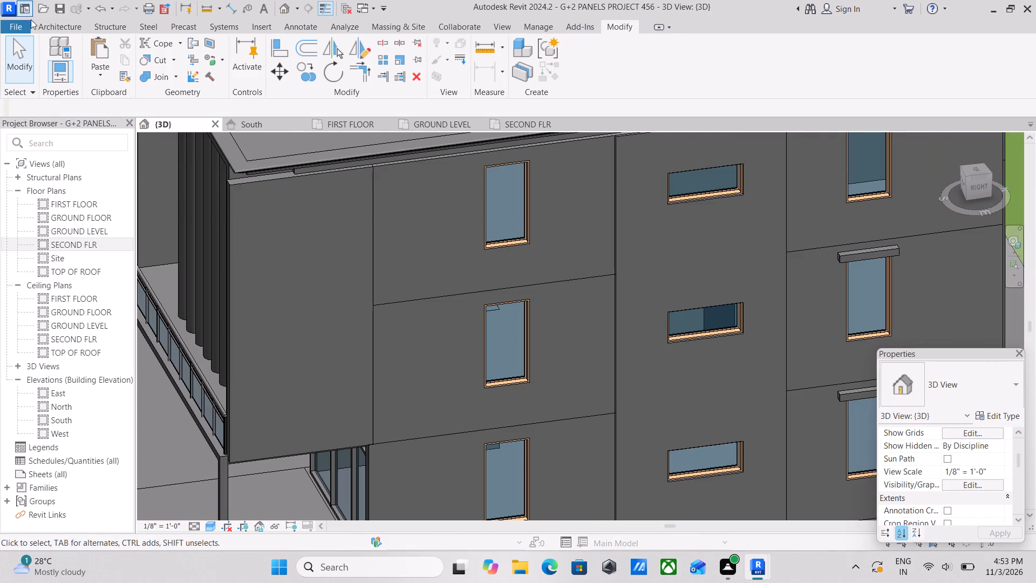
pyautogui.click(41, 21)
pyautogui.click(163, 79)
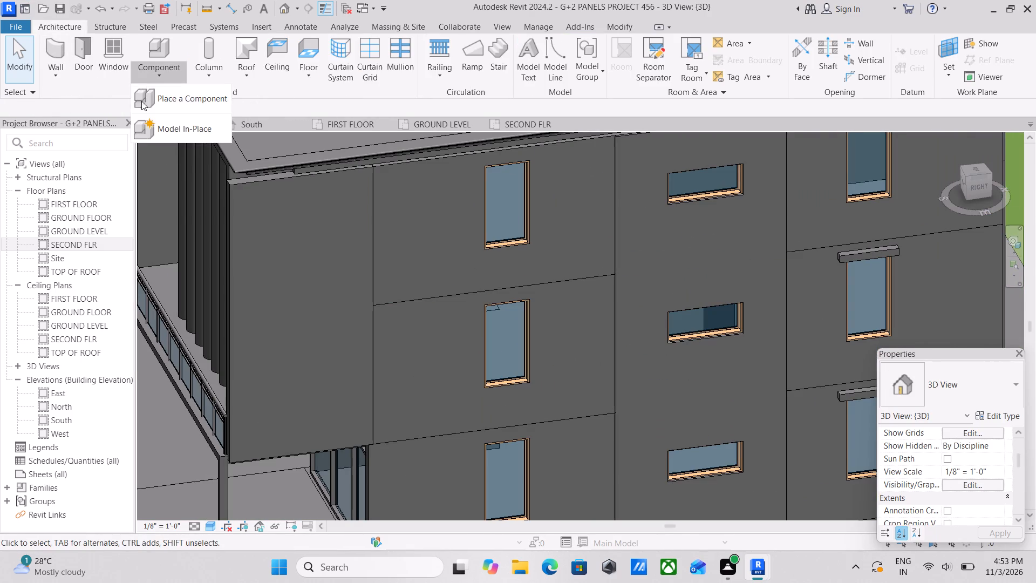
pyautogui.click(166, 126)
pyautogui.scroll(-2, 524, 299)
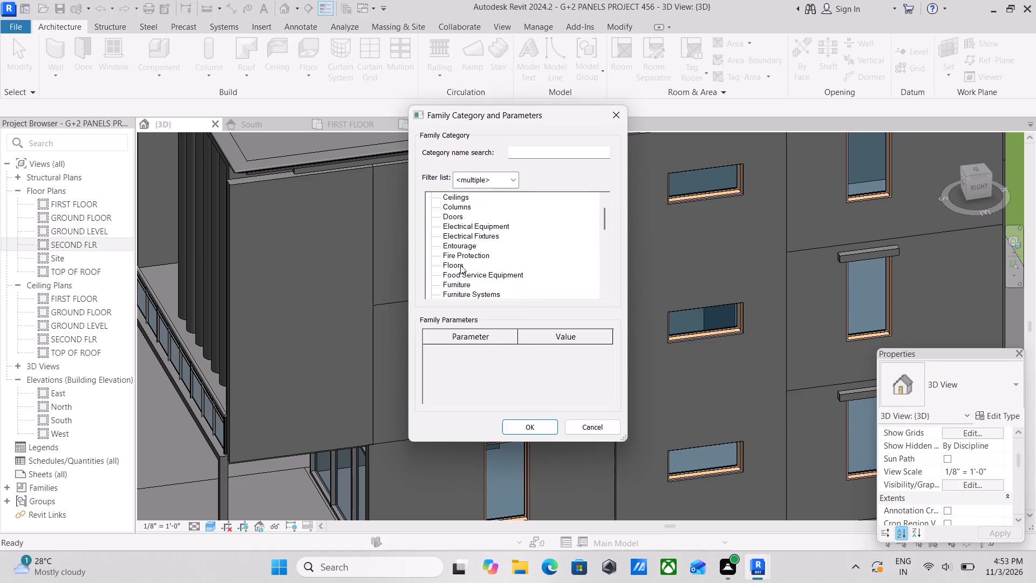
pyautogui.scroll(-3, 460, 265)
pyautogui.click(460, 275)
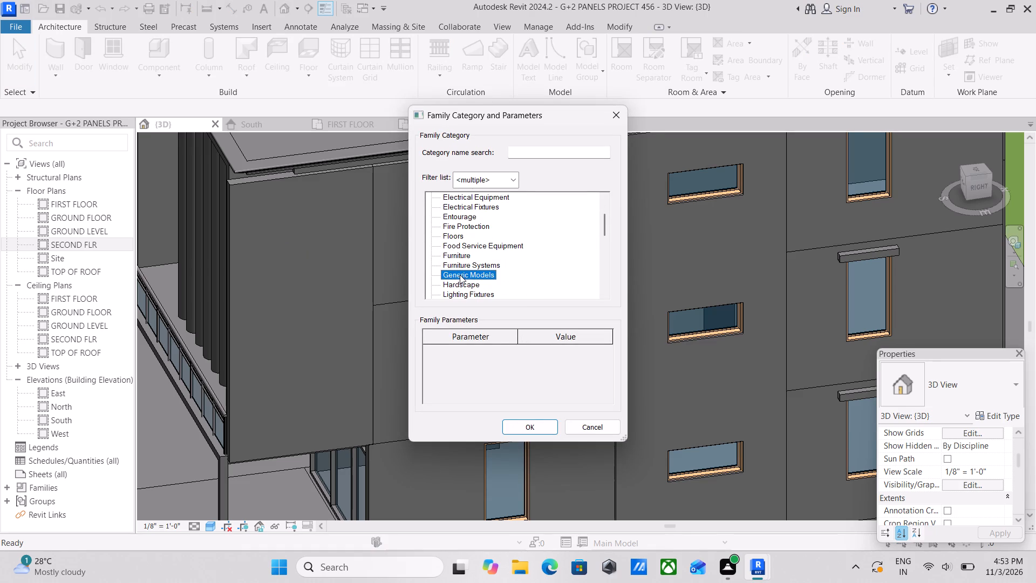
pyautogui.click(510, 430)
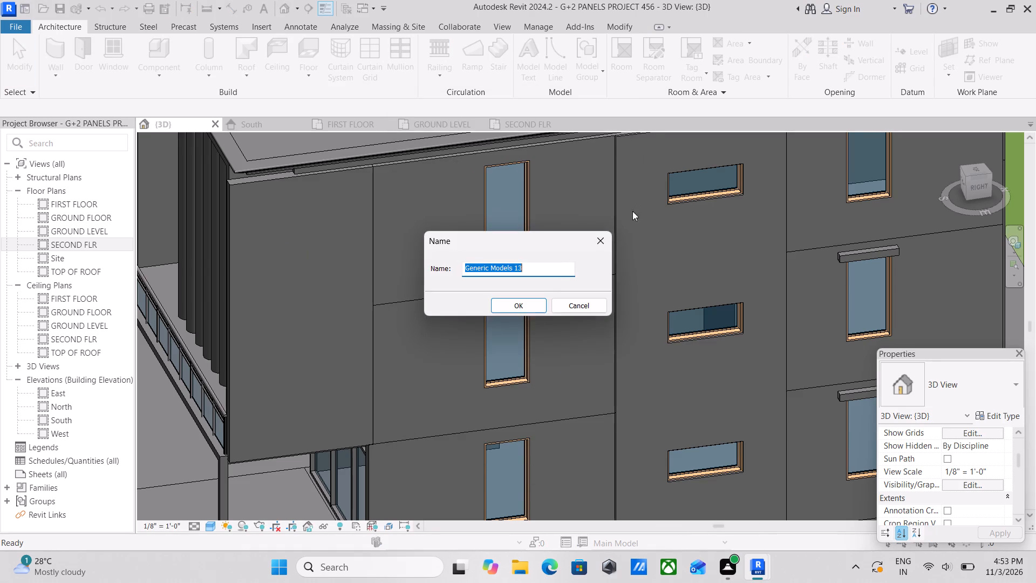
pyautogui.click(511, 303)
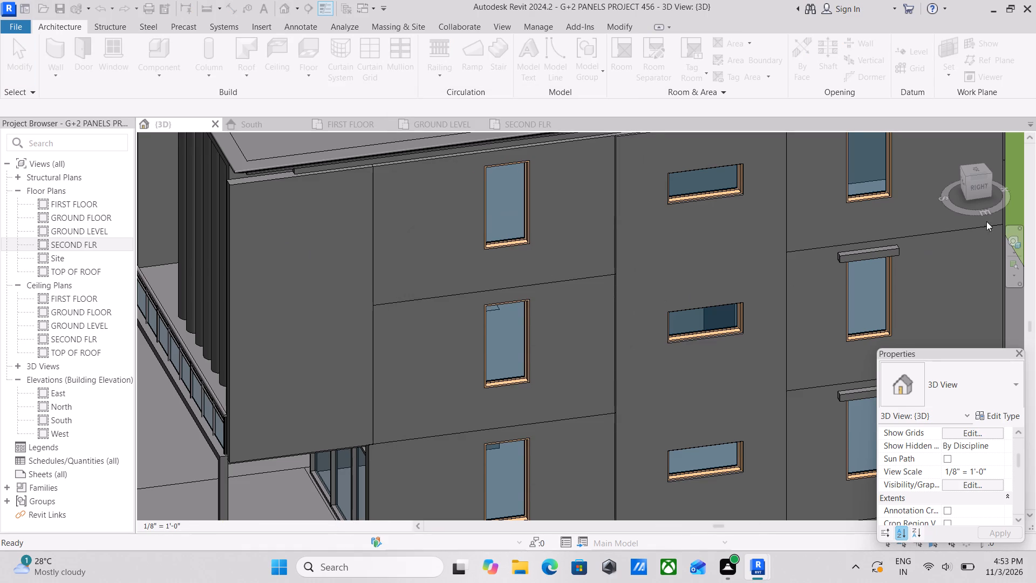
# Start an extrusion and set its work plane by picking the outer face of the right facade's 9" wall.
pyautogui.scroll(3, 976, 195)
pyautogui.scroll(-2, 0, 300)
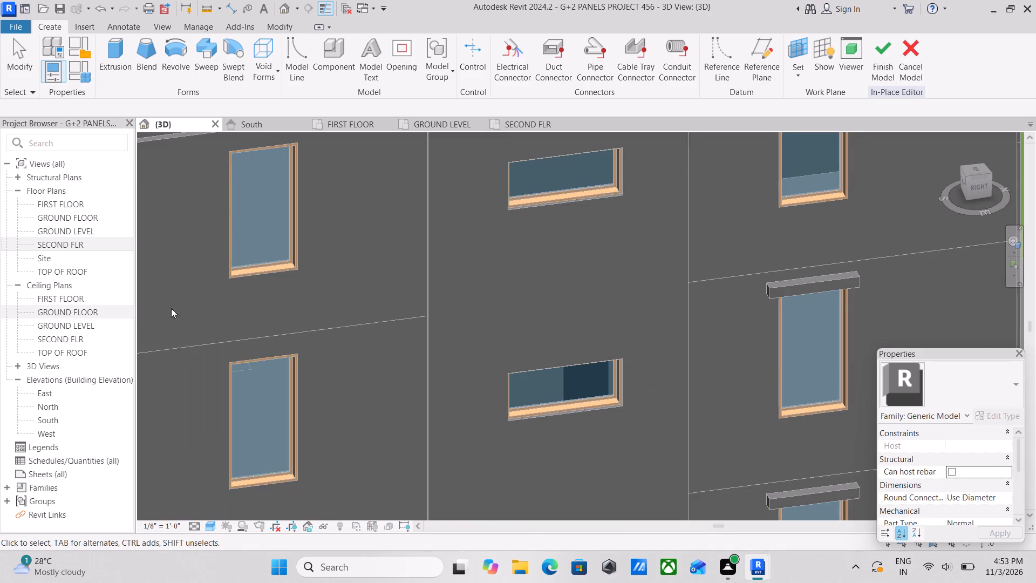
pyautogui.scroll(-2, 193, 305)
pyautogui.moveTo(231, 305); pyautogui.dragTo(343, 308, button='middle')
pyautogui.scroll(-1, 231, 305)
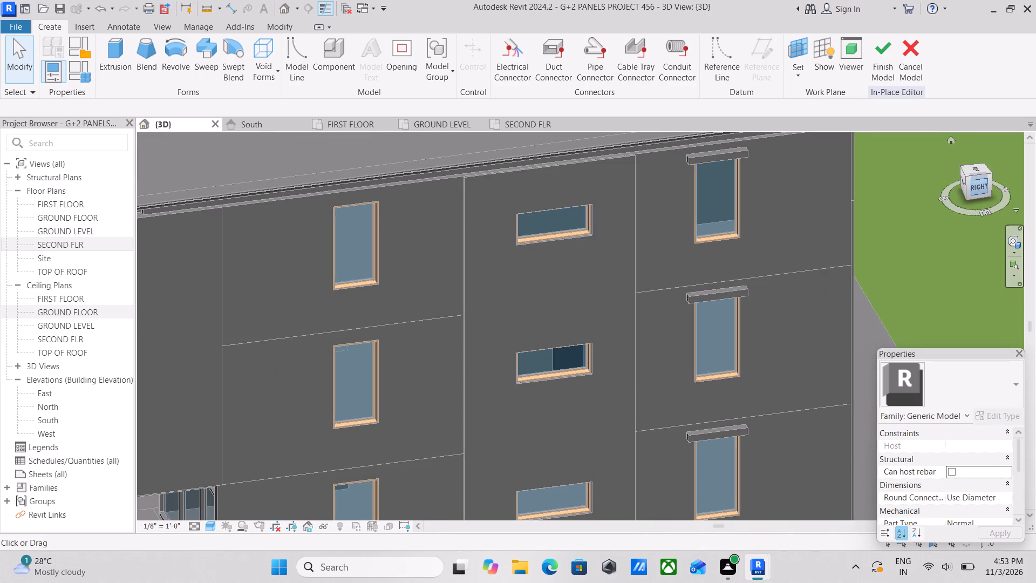
pyautogui.click(978, 184)
pyautogui.scroll(3, 570, 287)
pyautogui.scroll(7, 539, 333)
pyautogui.scroll(2, 570, 279)
pyautogui.moveTo(570, 270); pyautogui.dragTo(590, 317, button='middle')
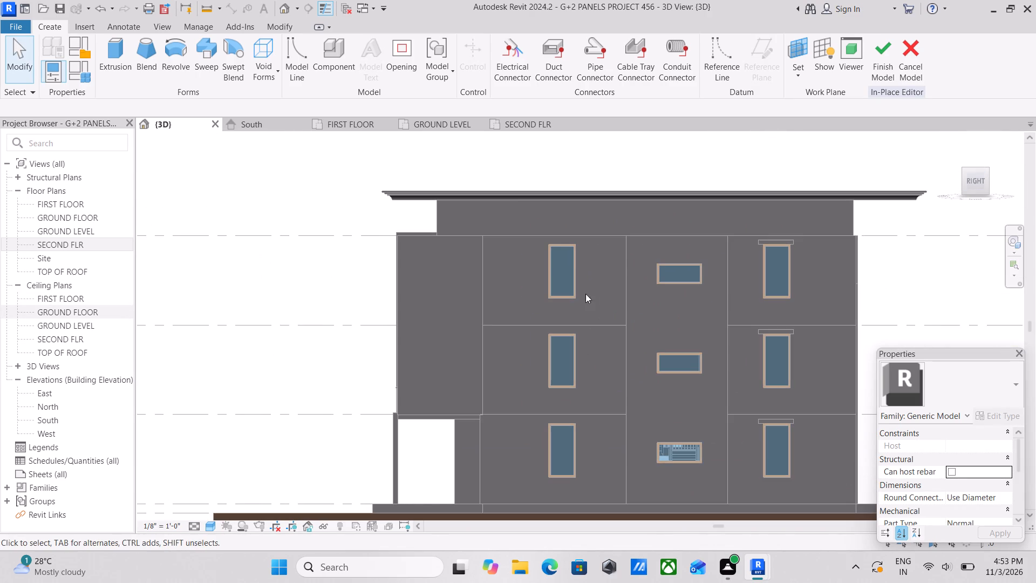
pyautogui.scroll(2, 430, 272)
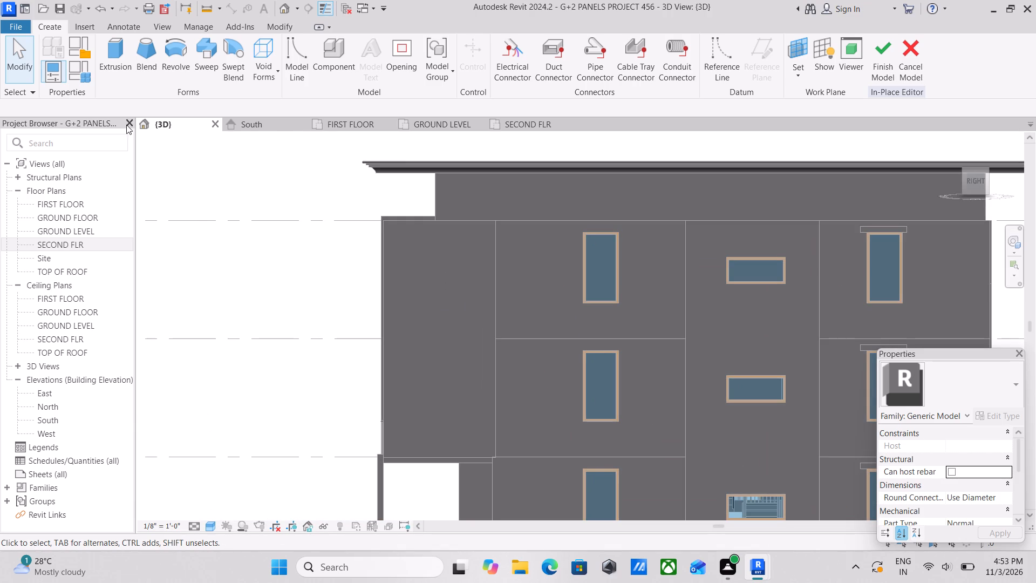
pyautogui.click(215, 526)
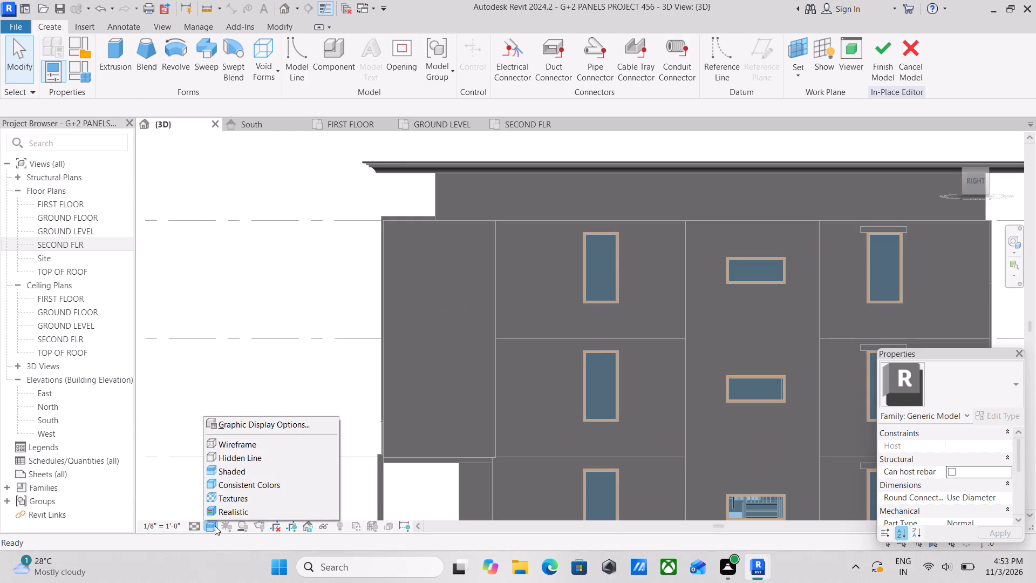
pyautogui.click(215, 526)
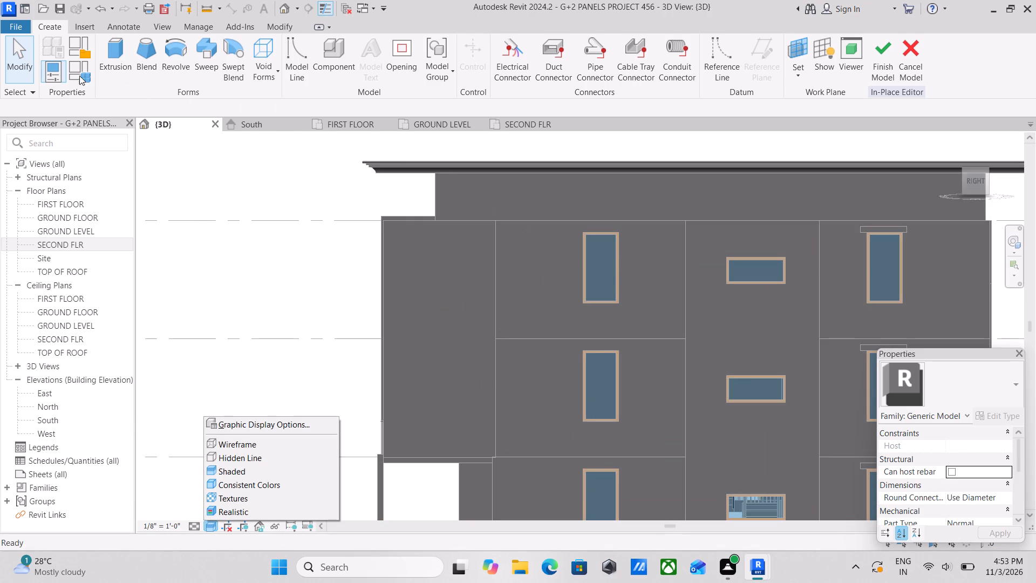
pyautogui.click(109, 60)
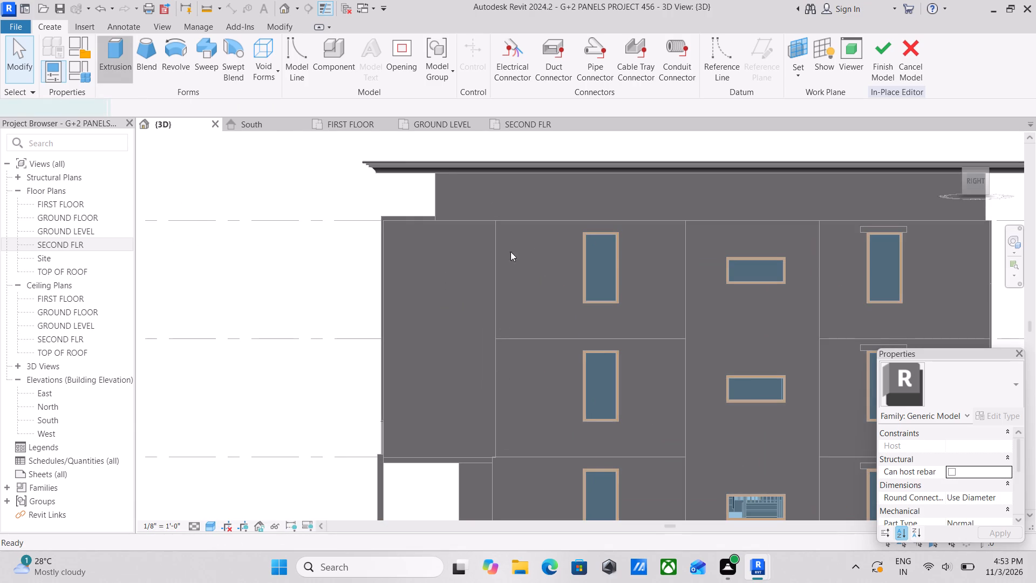
pyautogui.scroll(2, 588, 245)
pyautogui.scroll(-1, 349, 458)
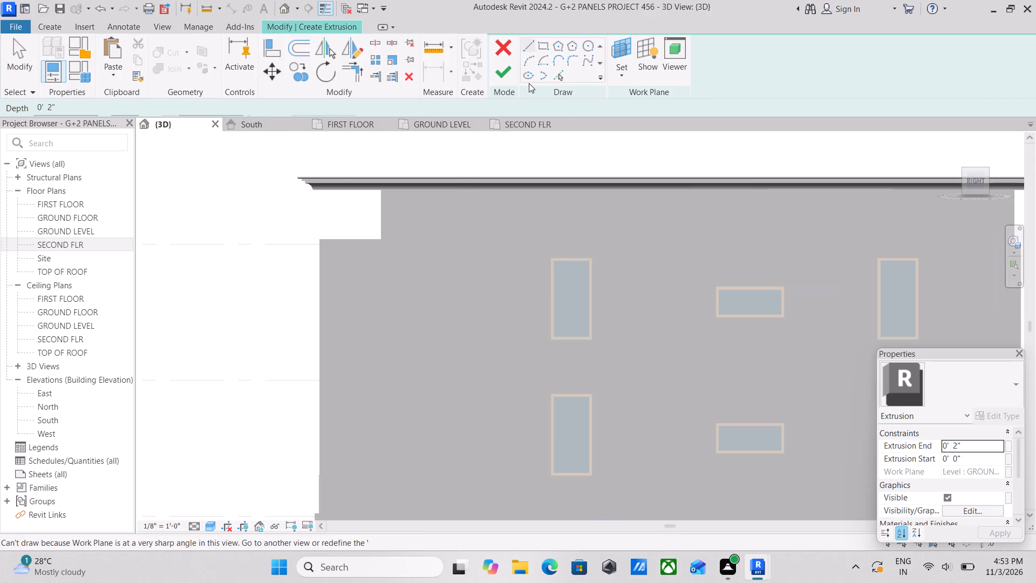
pyautogui.click(621, 74)
pyautogui.click(646, 124)
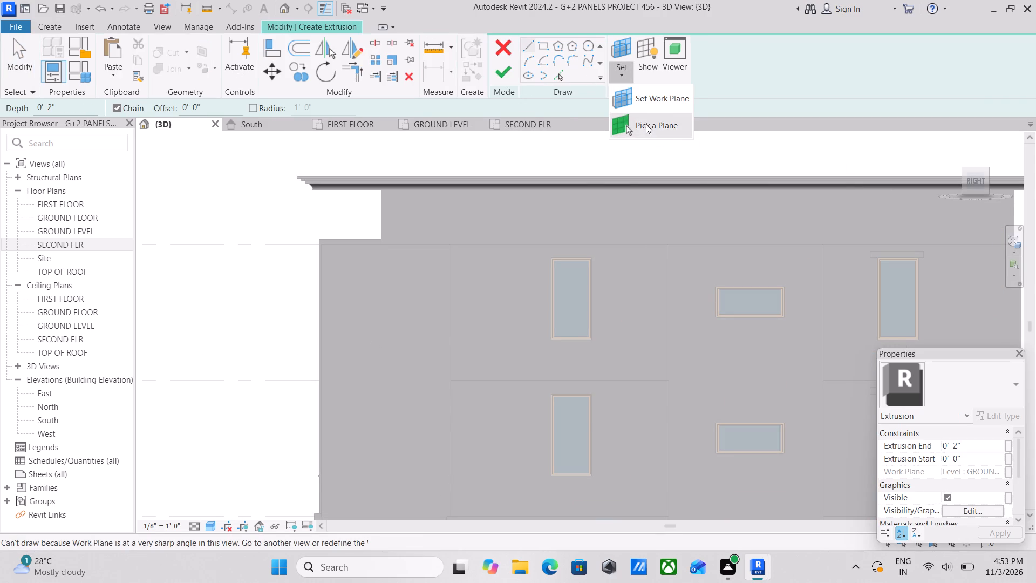
pyautogui.scroll(-4, 630, 386)
pyautogui.keyDown('shift'); pyautogui.moveTo(640, 366); pyautogui.dragTo(642, 375, button='middle'); pyautogui.keyUp('shift')
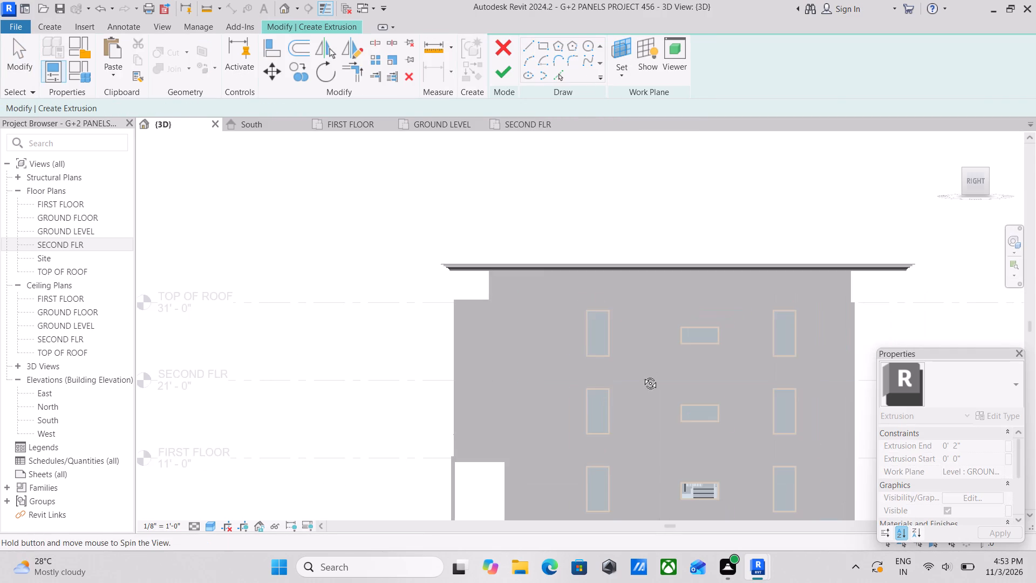
pyautogui.keyDown('shift'); pyautogui.moveTo(642, 375); pyautogui.dragTo(660, 445, button='middle'); pyautogui.keyUp('shift')
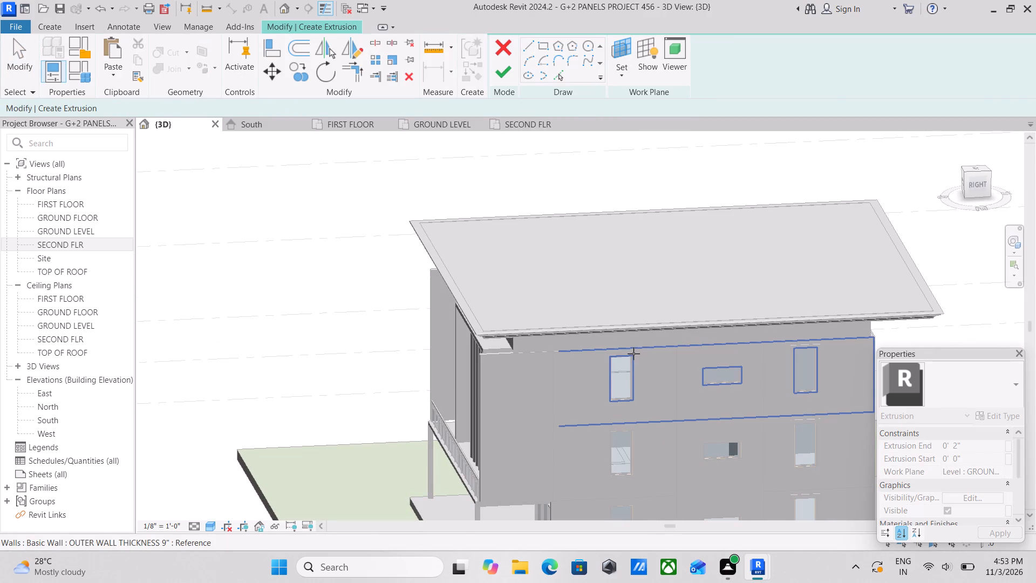
pyautogui.click(635, 354)
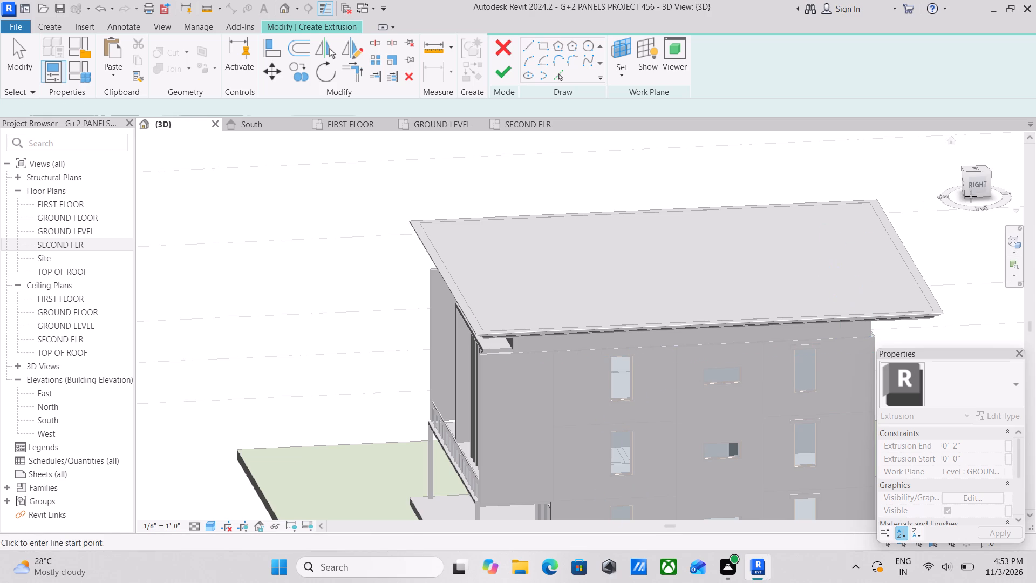
# Sketch a 3'-0" by 26'-0" rectangle enclosing all three front-column windows, from the top window's upper corner to the lowest window's opposite bottom corner.
pyautogui.click(985, 191)
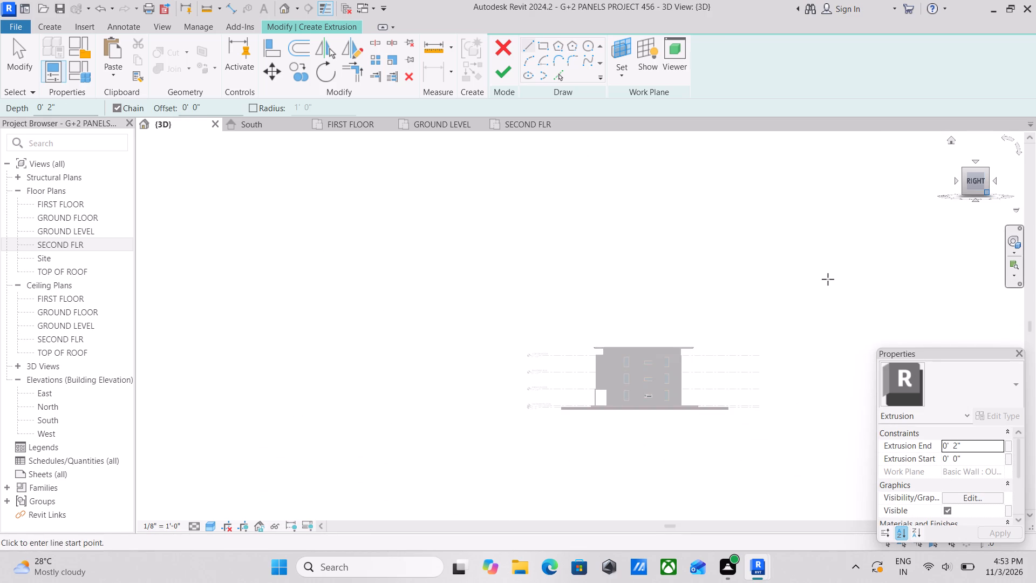
pyautogui.scroll(7, 624, 372)
pyautogui.scroll(4, 537, 250)
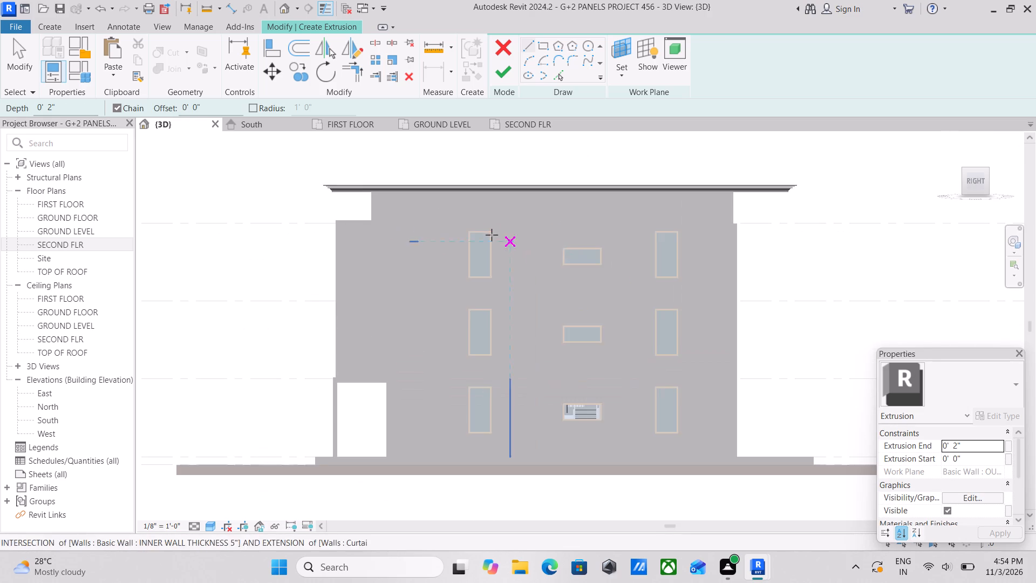
pyautogui.scroll(11, 488, 233)
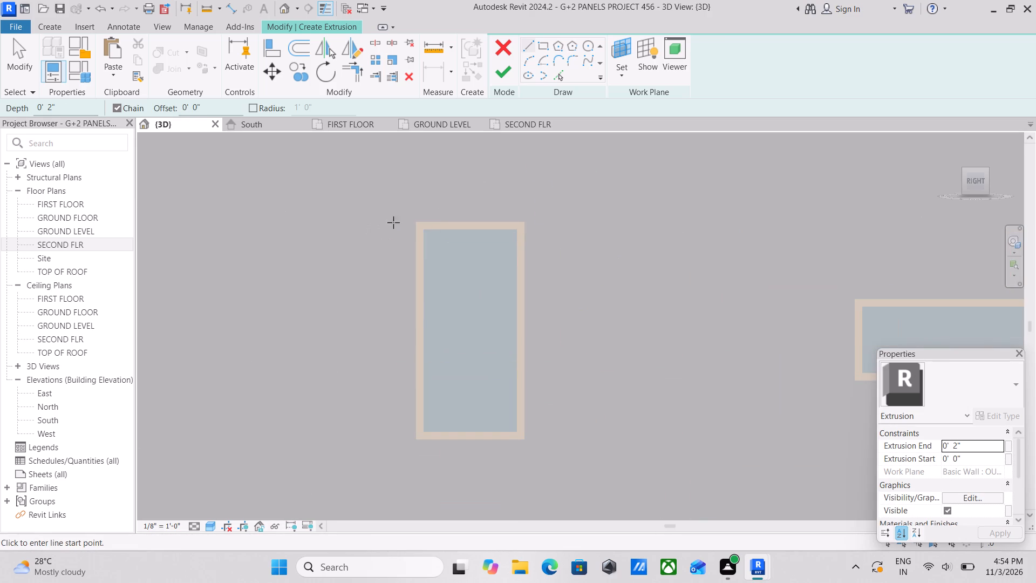
pyautogui.click(413, 225)
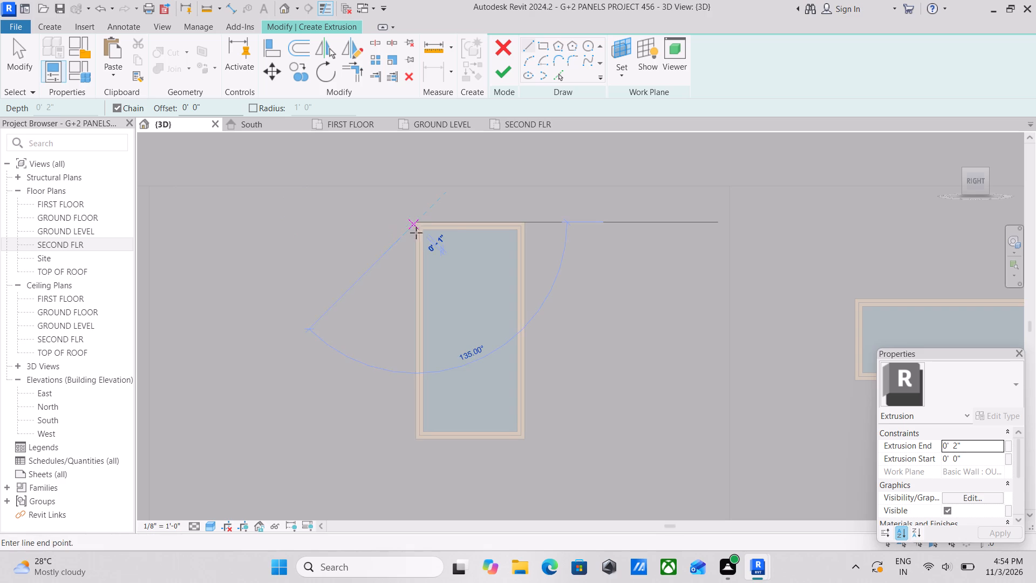
pyautogui.press('Escape')
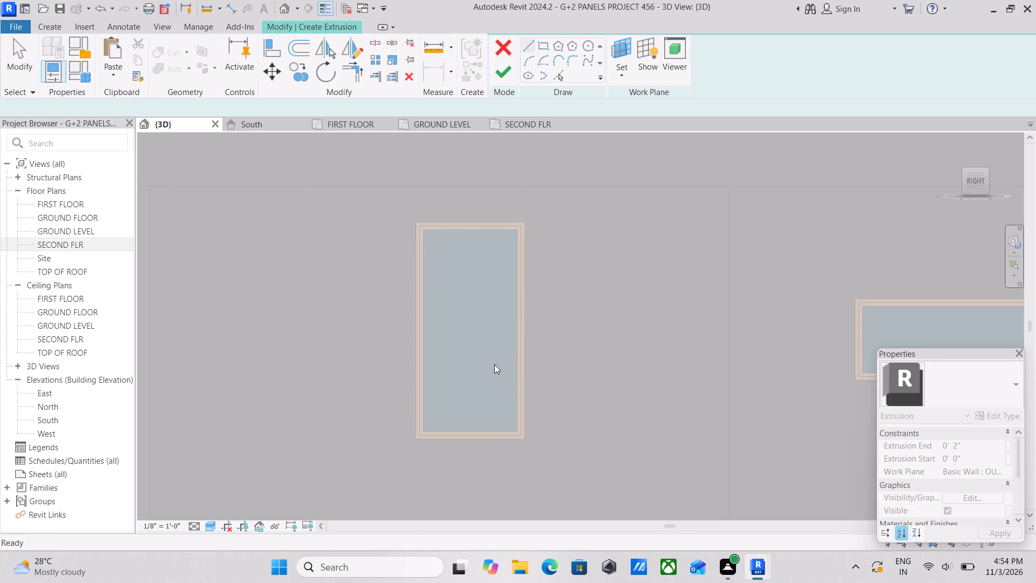
pyautogui.click(547, 38)
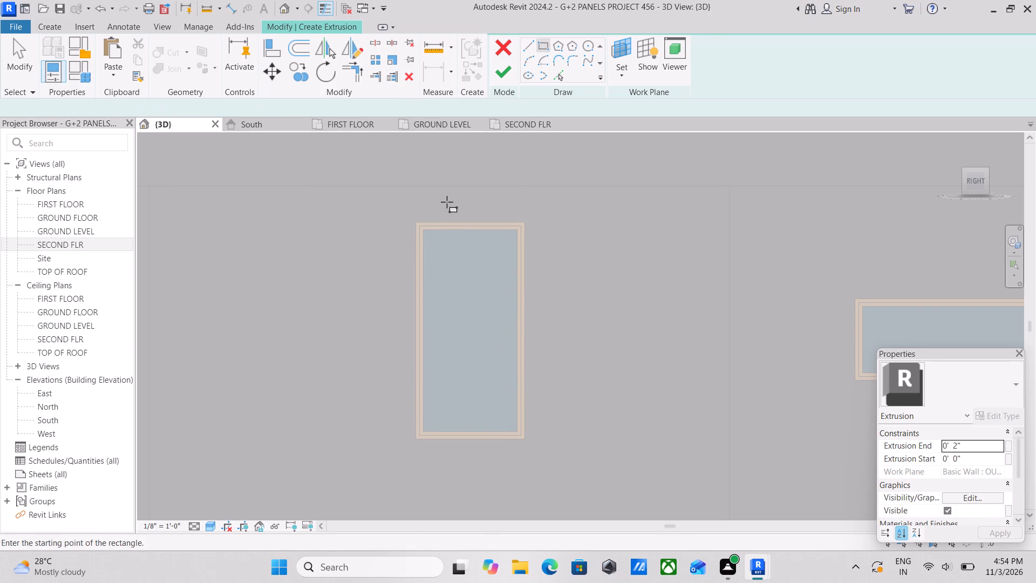
pyautogui.click(414, 224)
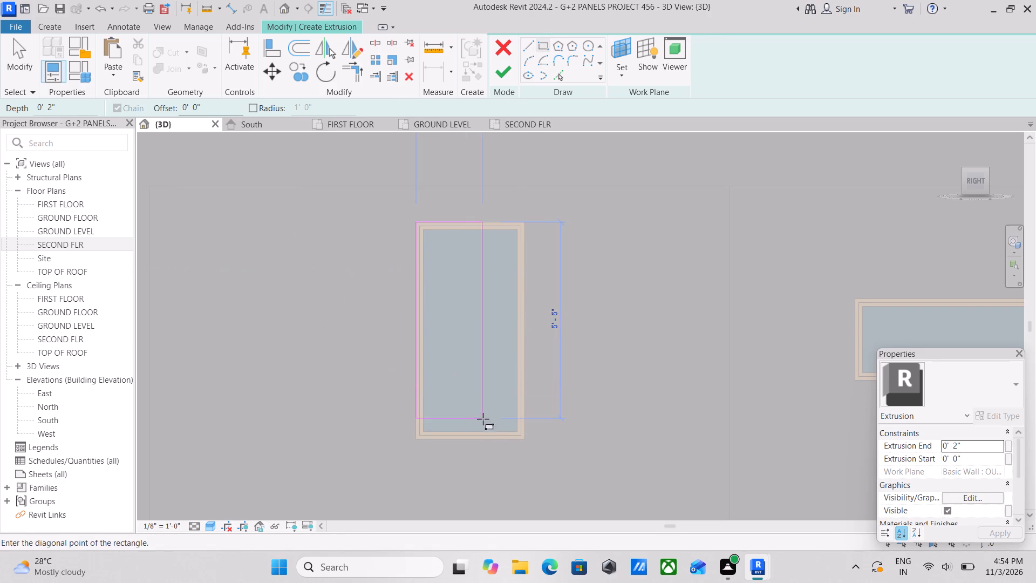
pyautogui.moveTo(483, 412); pyautogui.dragTo(505, 197, button='middle')
pyautogui.scroll(-1, 556, 440)
pyautogui.moveTo(548, 432); pyautogui.dragTo(512, 305, button='middle')
pyautogui.moveTo(512, 421); pyautogui.dragTo(472, 209, button='middle')
pyautogui.moveTo(459, 460); pyautogui.dragTo(463, 252, button='middle')
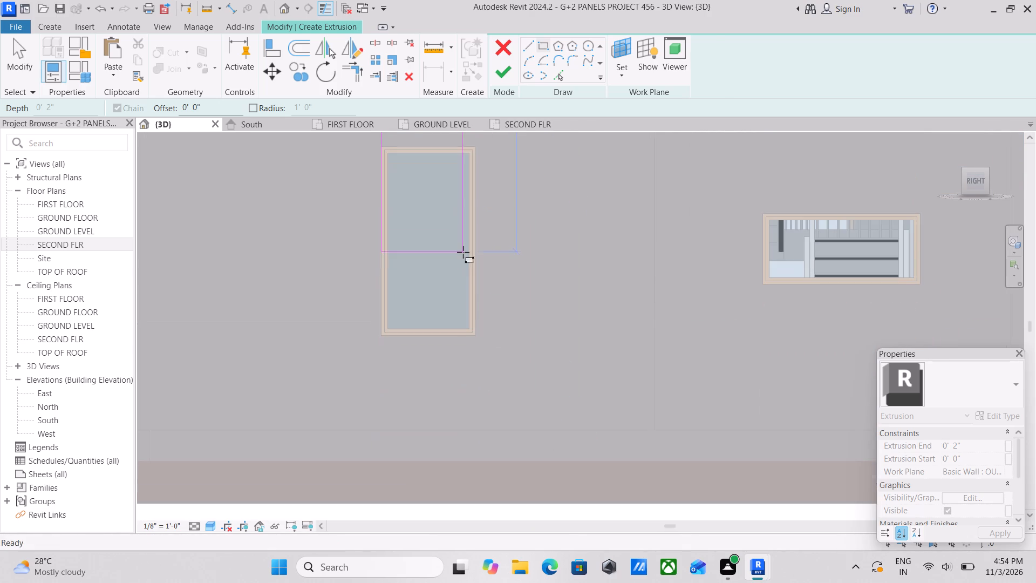
pyautogui.click(478, 338)
# Sketch a second rectangle offset 4" outside the first one, forming a continuous frame outline around the three stacked windows.
pyautogui.scroll(-2, 485, 276)
pyautogui.moveTo(485, 277); pyautogui.dragTo(433, 582, button='middle')
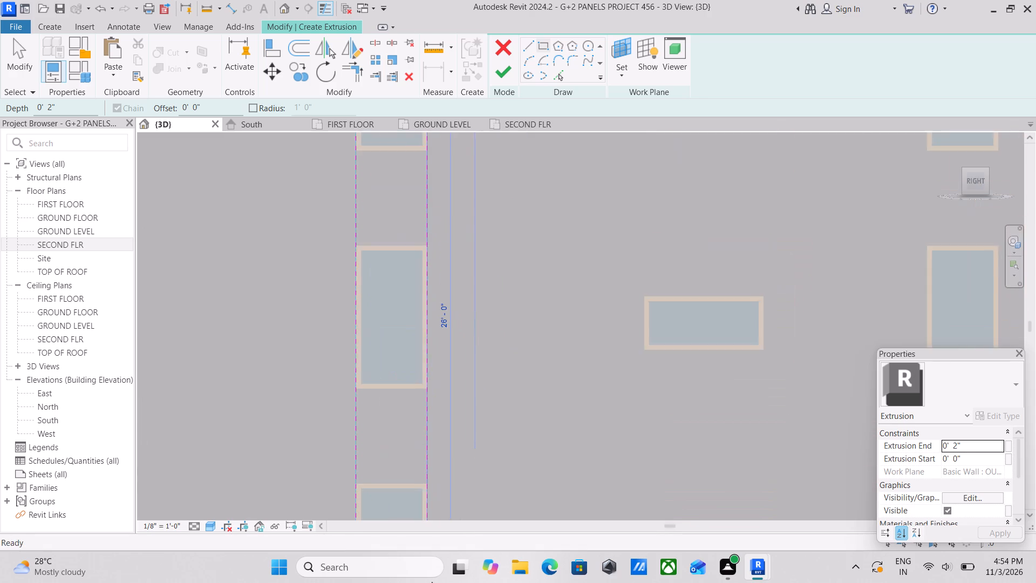
pyautogui.scroll(-1, 412, 297)
pyautogui.moveTo(412, 304); pyautogui.dragTo(472, 560, button='middle')
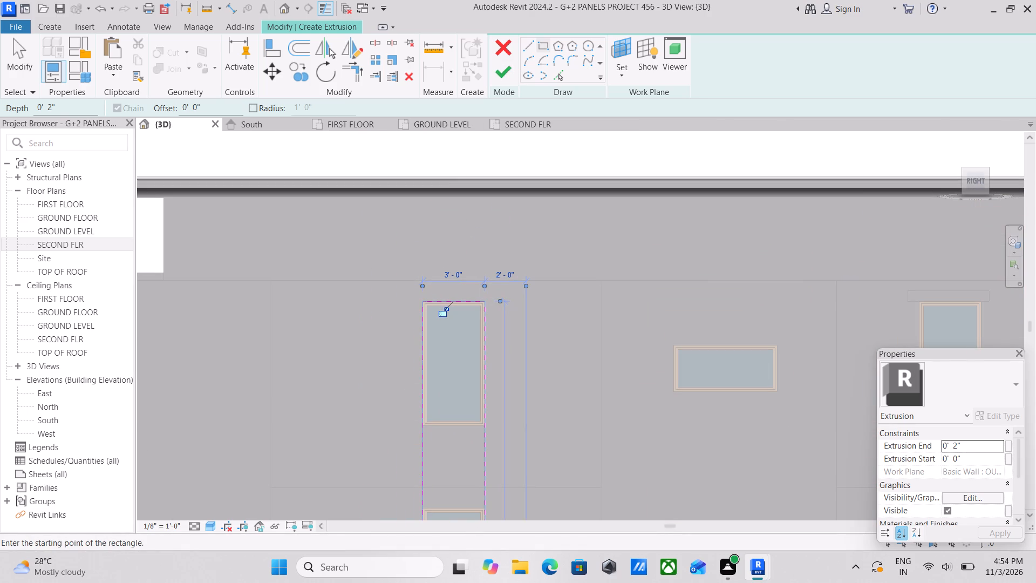
pyautogui.moveTo(226, 101); pyautogui.dragTo(155, 110)
pyautogui.press('2')
pyautogui.hotkey('shift', '"')
pyautogui.press('BackSpace')
pyautogui.press('BackSpace')
pyautogui.press('4')
pyautogui.hotkey('shift', '"')
pyautogui.press('Return')
pyautogui.scroll(6, 399, 305)
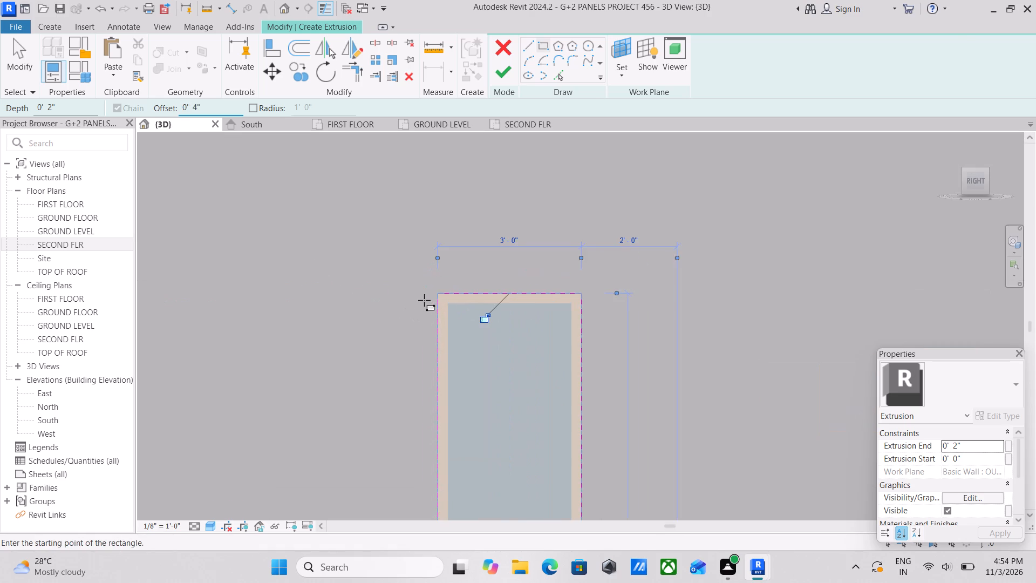
pyautogui.scroll(2, 424, 300)
pyautogui.click(441, 292)
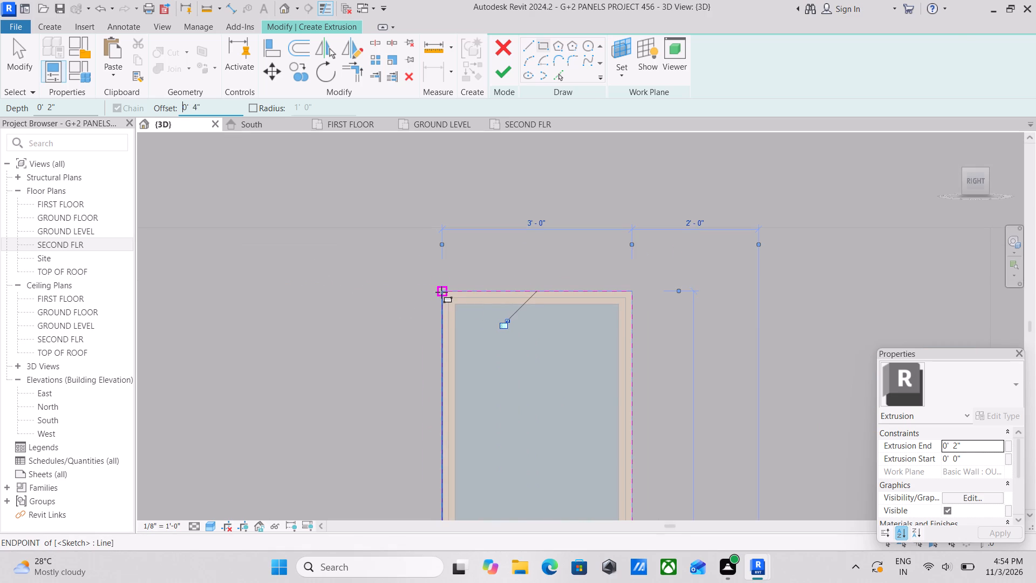
pyautogui.moveTo(518, 383); pyautogui.dragTo(480, 243, button='middle')
pyautogui.scroll(-1, 494, 318)
pyautogui.scroll(-2, 530, 448)
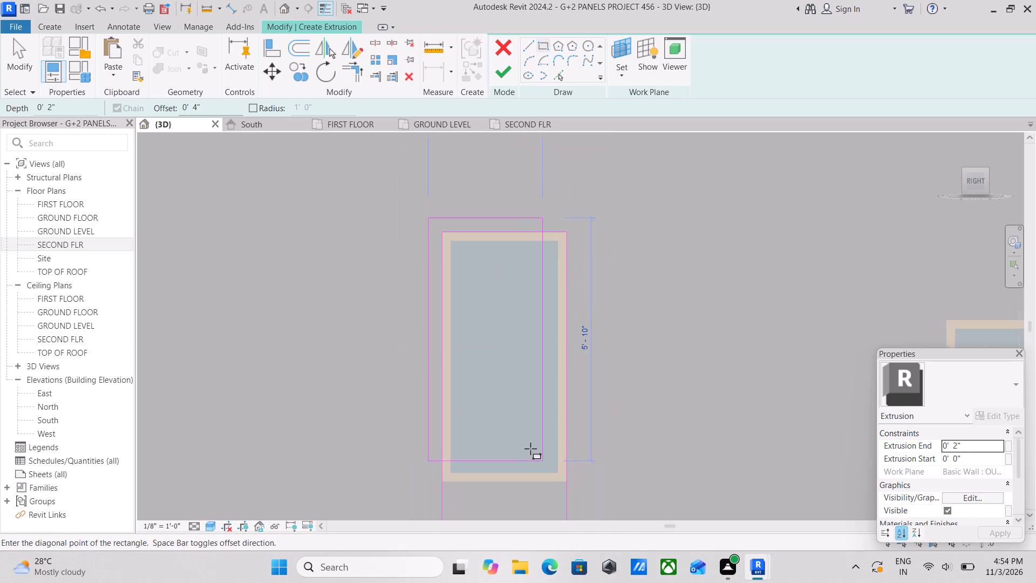
pyautogui.scroll(-1, 531, 440)
pyautogui.moveTo(531, 440); pyautogui.dragTo(498, 249, button='middle')
pyautogui.scroll(1, 504, 278)
pyautogui.scroll(-2, 530, 417)
pyautogui.moveTo(527, 404); pyautogui.dragTo(491, 216, button='middle')
pyautogui.moveTo(488, 404); pyautogui.dragTo(465, 196, button='middle')
pyautogui.scroll(-1, 477, 394)
pyautogui.moveTo(476, 393); pyautogui.dragTo(444, 213, button='middle')
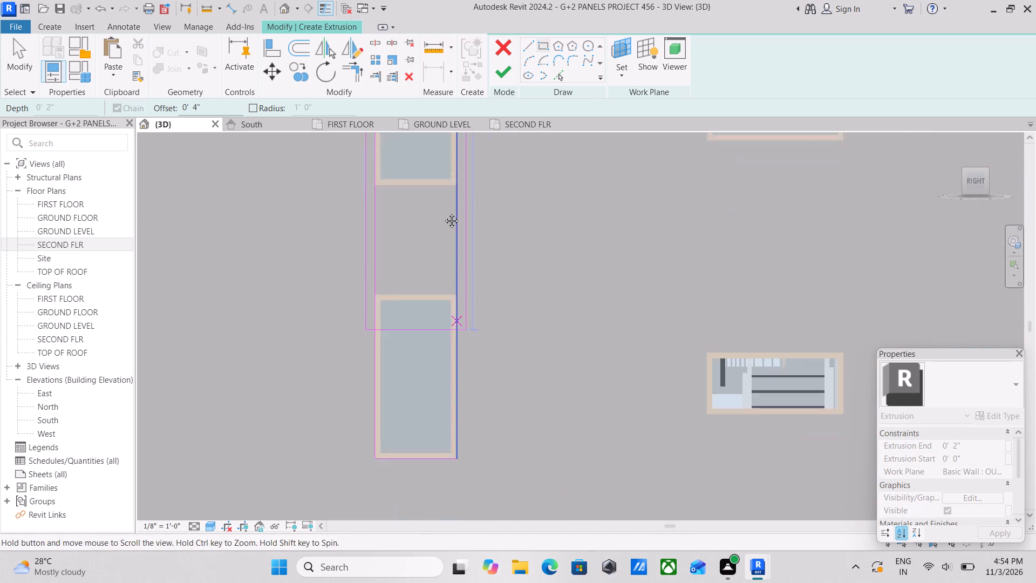
pyautogui.moveTo(444, 213); pyautogui.dragTo(441, 197, button='middle')
pyautogui.click(439, 336)
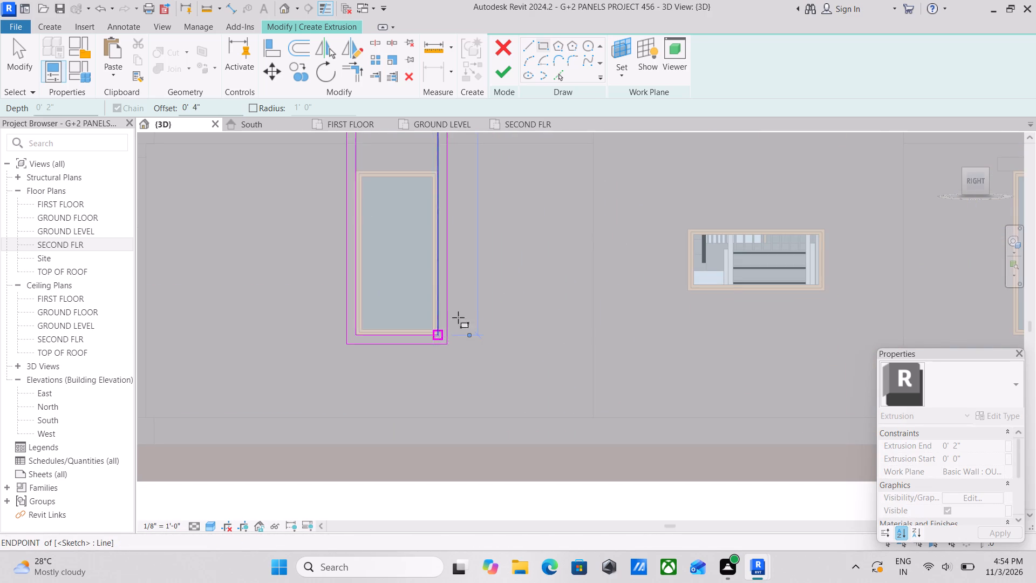
# Open the material choices for the frame extrusion and search the project materials for ROOFING and ROOF.
pyautogui.scroll(-3, 474, 302)
pyautogui.scroll(-2, 517, 299)
pyautogui.moveTo(518, 299); pyautogui.dragTo(477, 438, button='middle')
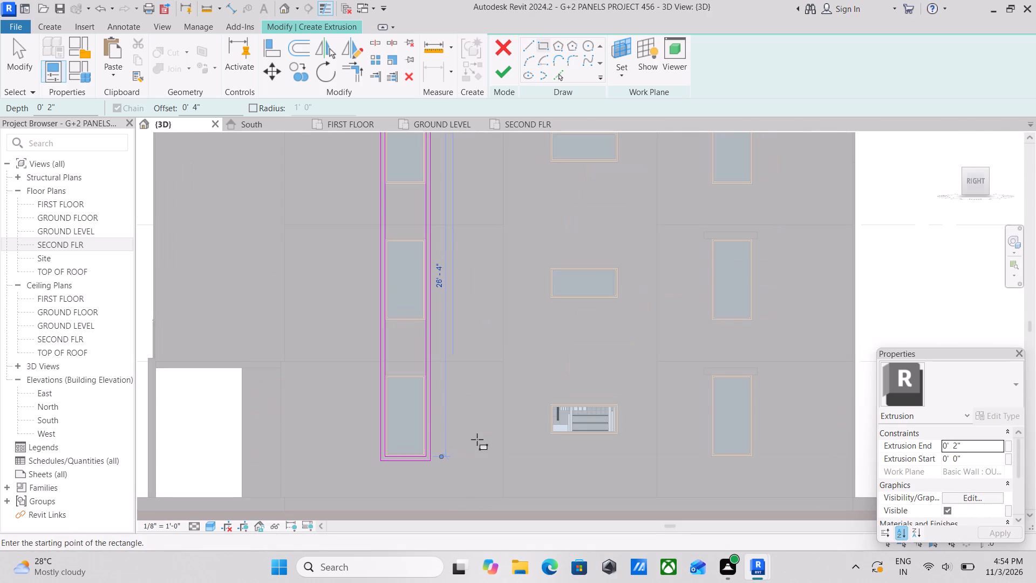
pyautogui.scroll(-3, 973, 461)
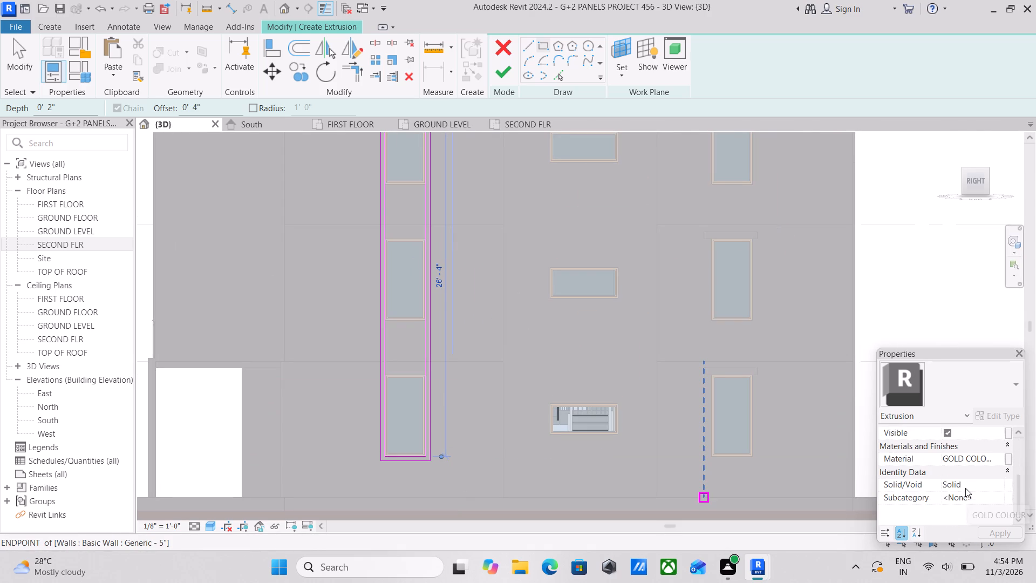
pyautogui.click(996, 457)
pyautogui.click(1001, 456)
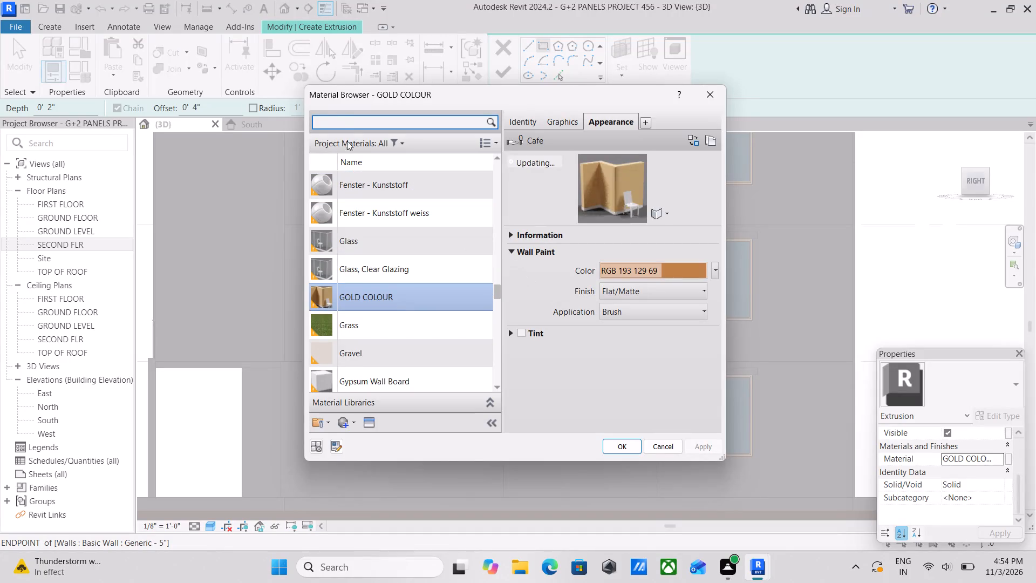
pyautogui.click(335, 121)
pyautogui.write('ROO')
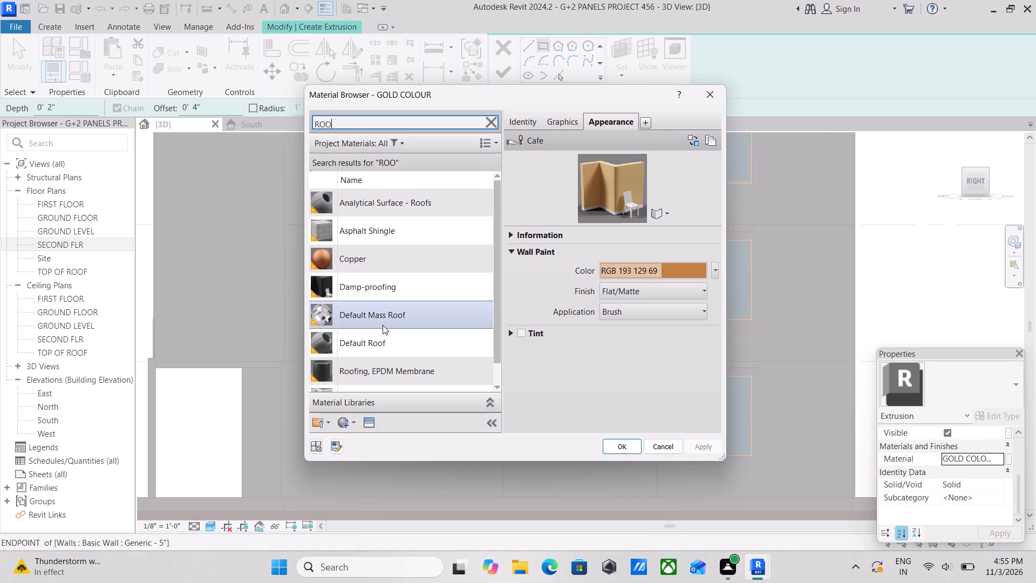
pyautogui.scroll(-2, 394, 340)
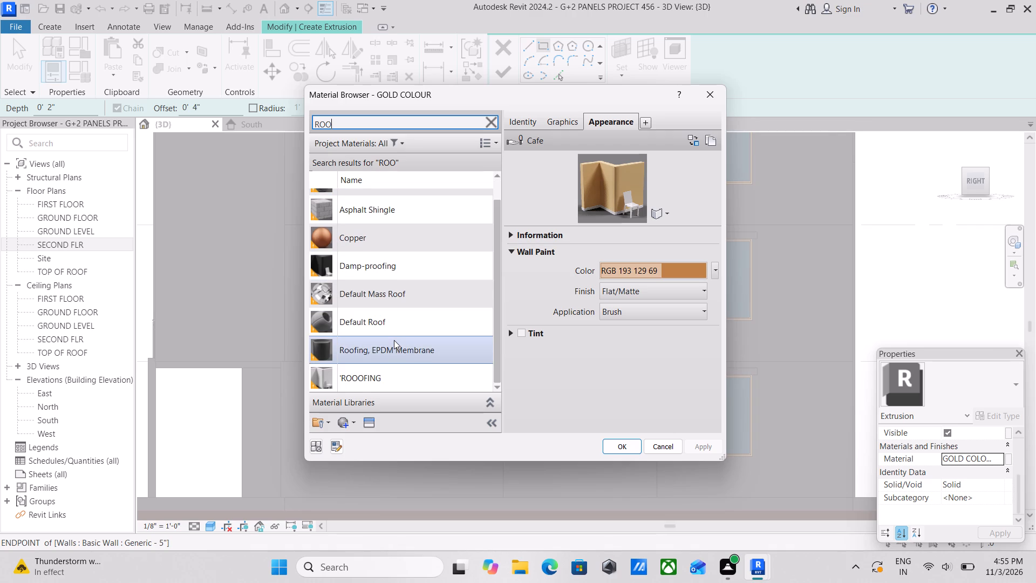
pyautogui.write('FING')
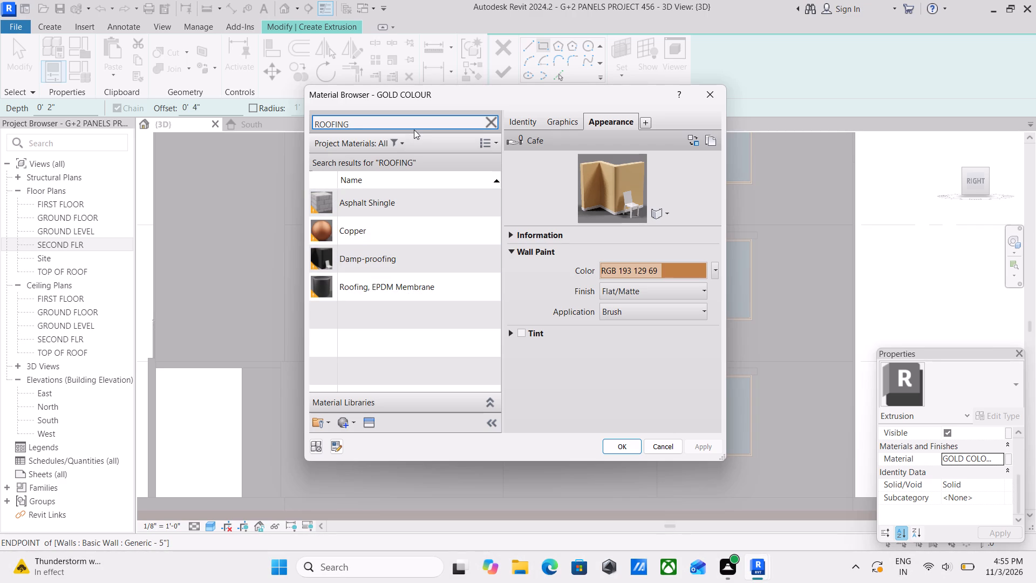
pyautogui.press('BackSpace')
pyautogui.press('BackSpace')
pyautogui.press('BackSpace')
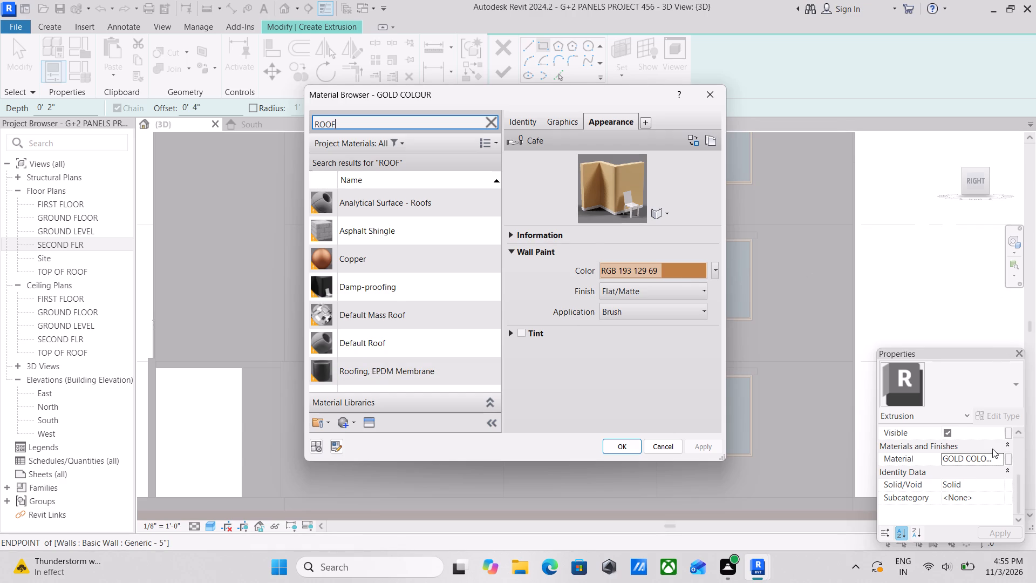
pyautogui.click(998, 461)
pyautogui.click(994, 459)
pyautogui.click(1008, 459)
pyautogui.click(988, 458)
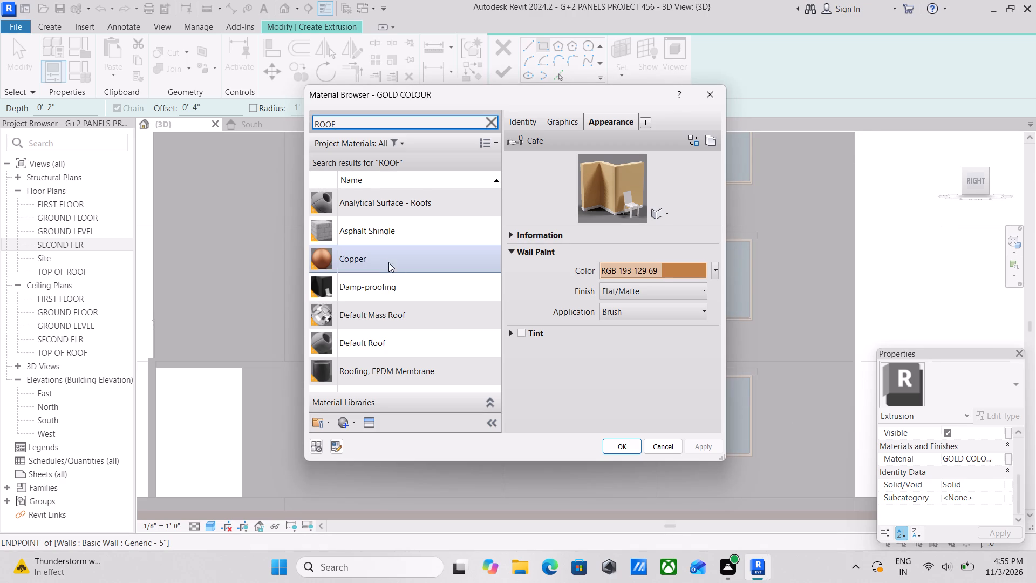
pyautogui.scroll(2, 391, 263)
pyautogui.scroll(-2, 343, 226)
pyautogui.scroll(-1, 407, 310)
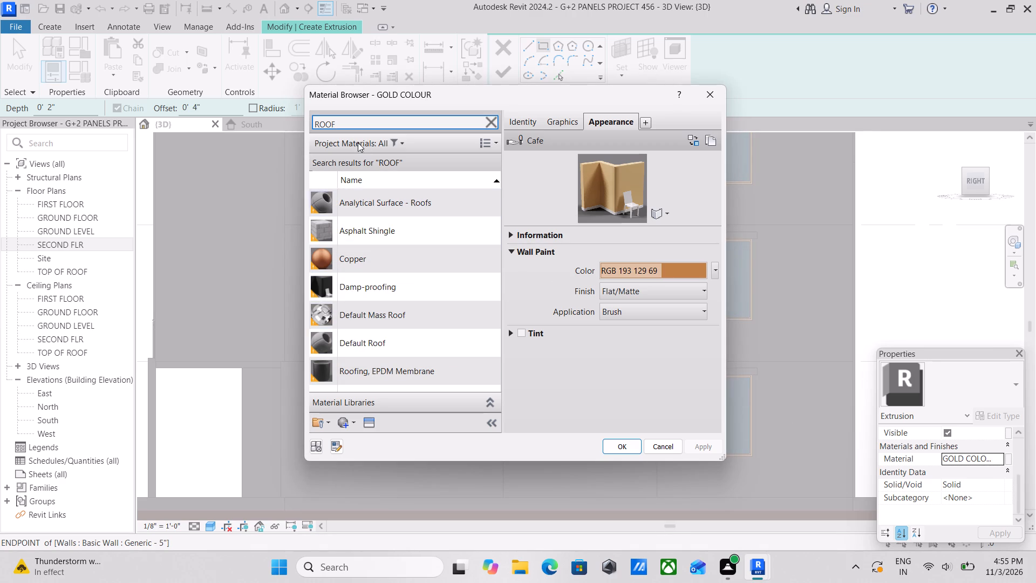
pyautogui.press('i')
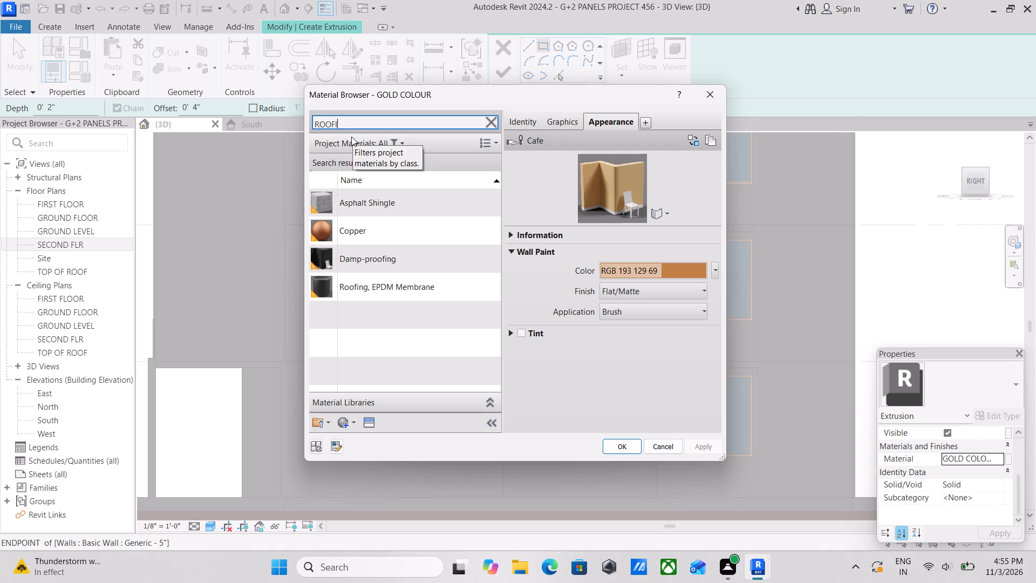
pyautogui.press('BackSpace')
pyautogui.press('BackSpace')
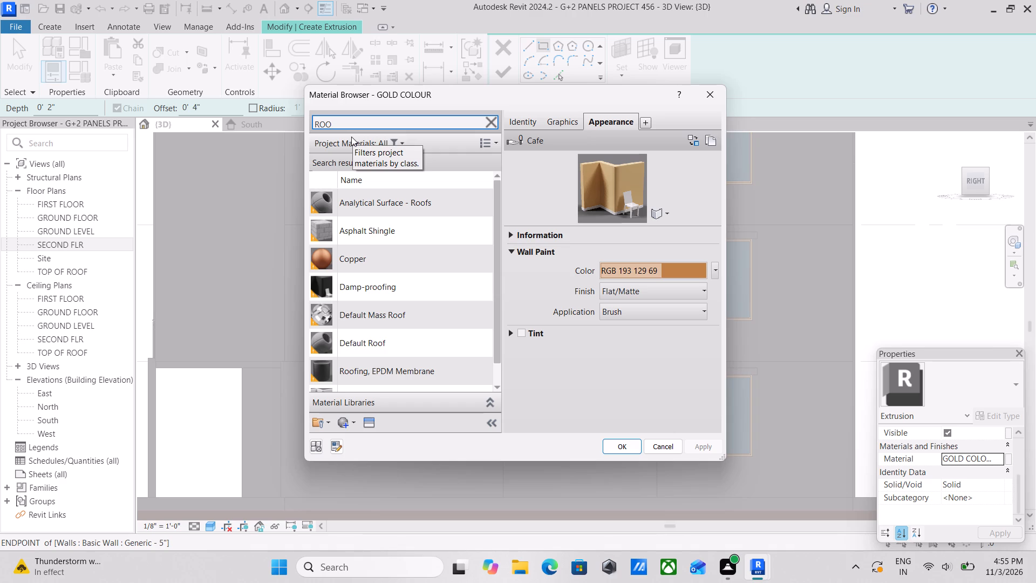
pyautogui.press('BackSpace')
pyautogui.press('BackSpace')
pyautogui.press('BackSpace')
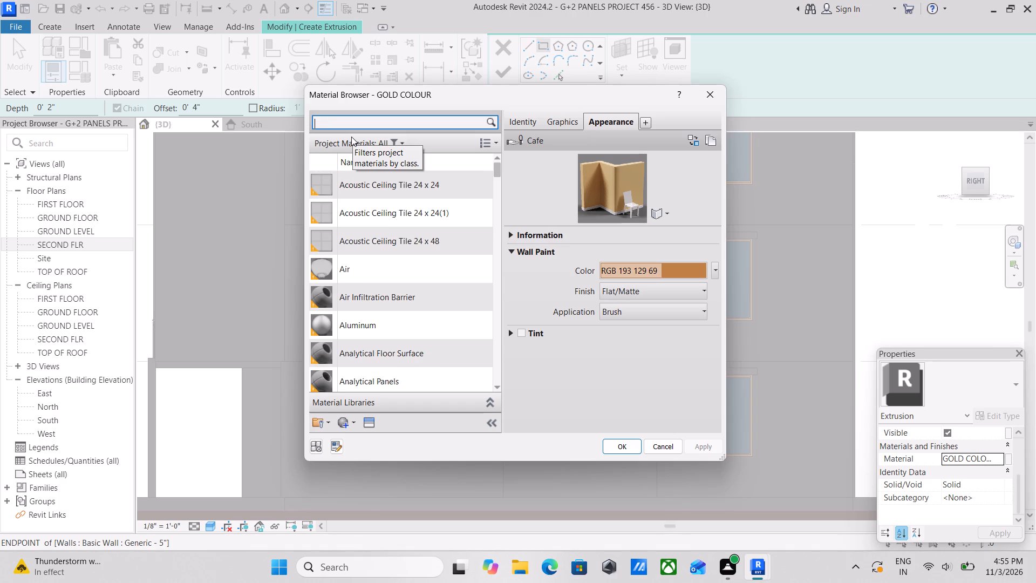
pyautogui.press('r')
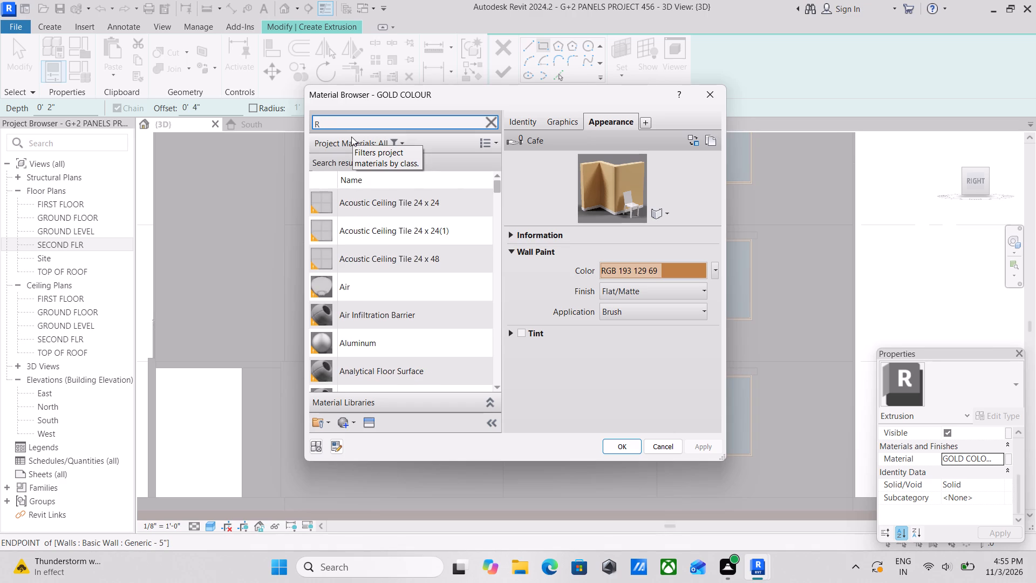
pyautogui.press('o')
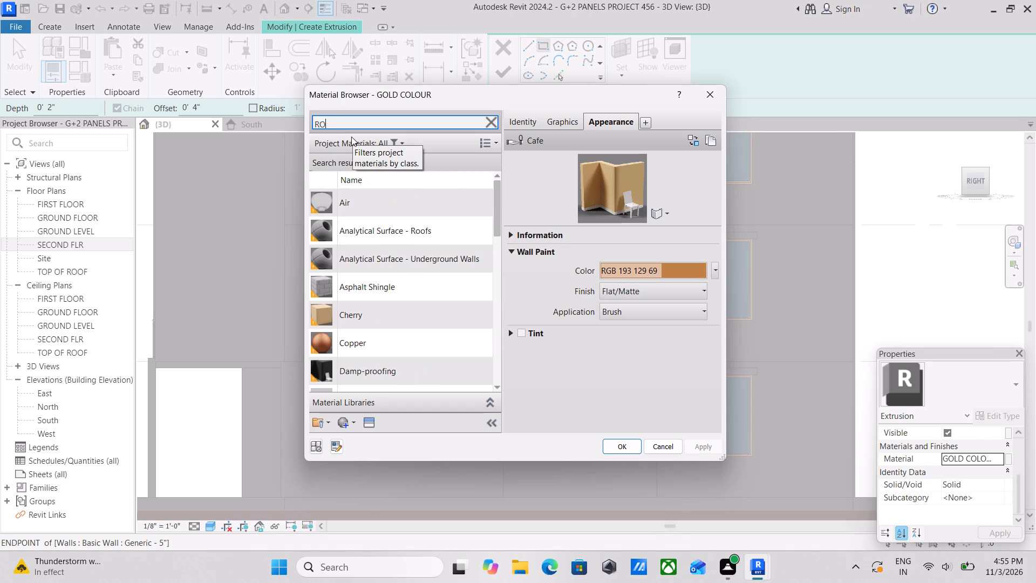
pyautogui.write('OF')
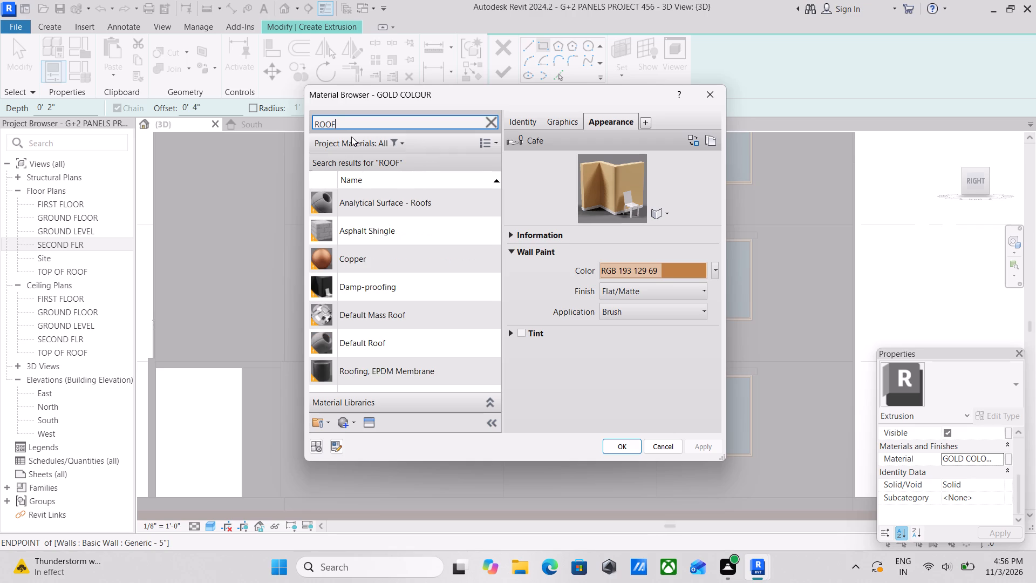
pyautogui.press('BackSpace')
pyautogui.press('BackSpace')
pyautogui.press('BackSpace')
pyautogui.press('BackSpace')
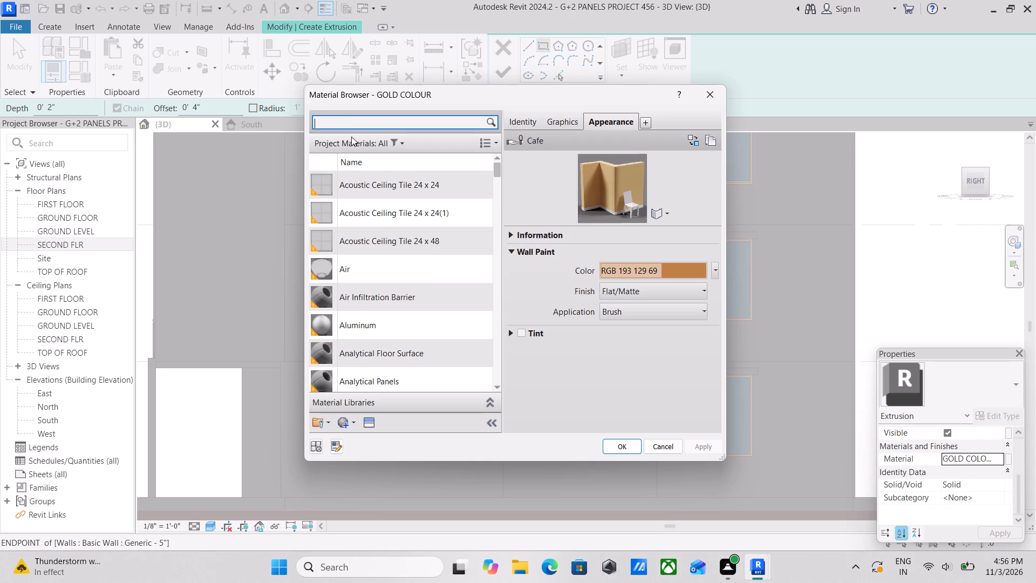
# Find the project material 'ROOOFING in the unfiltered list and assign it to the frame extrusion.
pyautogui.scroll(-1, 351, 308)
pyautogui.scroll(-1, 415, 393)
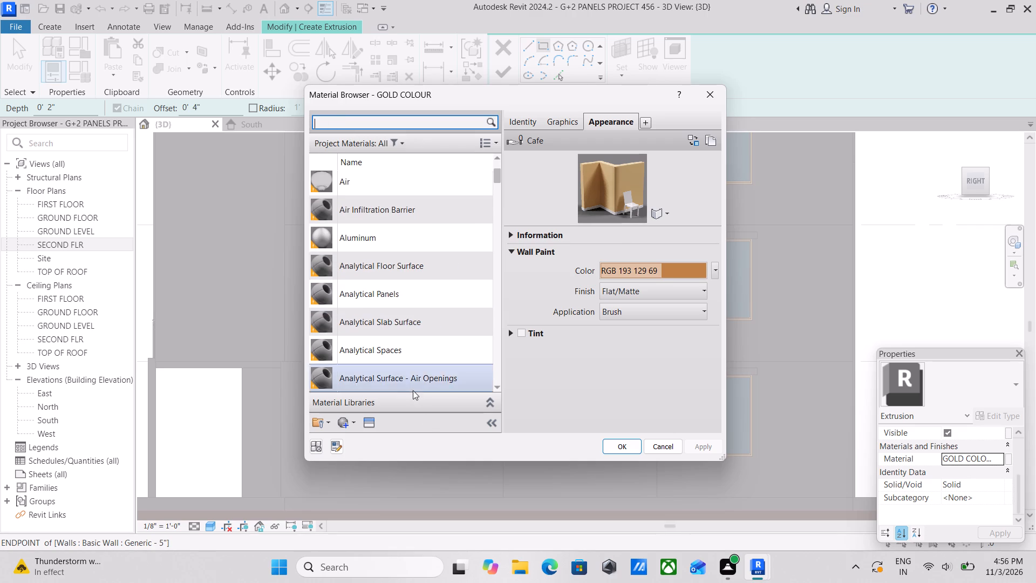
pyautogui.scroll(-1, 413, 390)
pyautogui.scroll(-4, 375, 315)
pyautogui.scroll(-10, 386, 359)
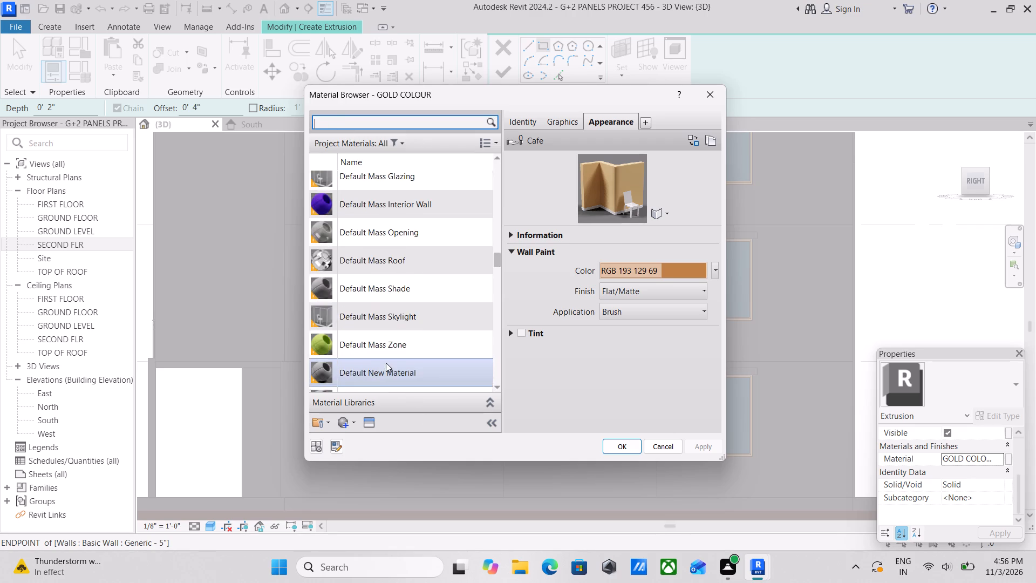
pyautogui.scroll(-17, 385, 361)
pyautogui.scroll(3, 365, 343)
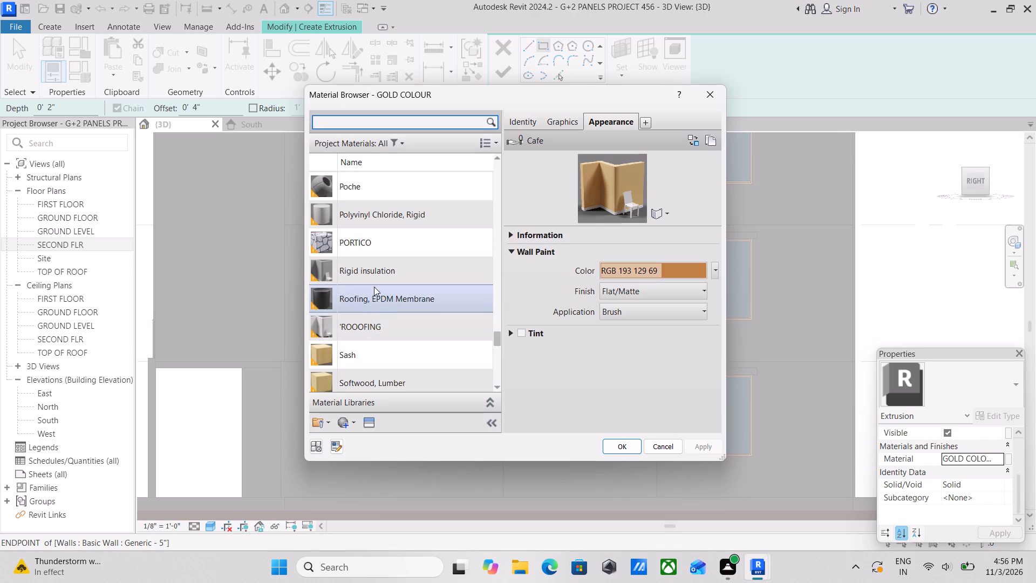
pyautogui.click(375, 328)
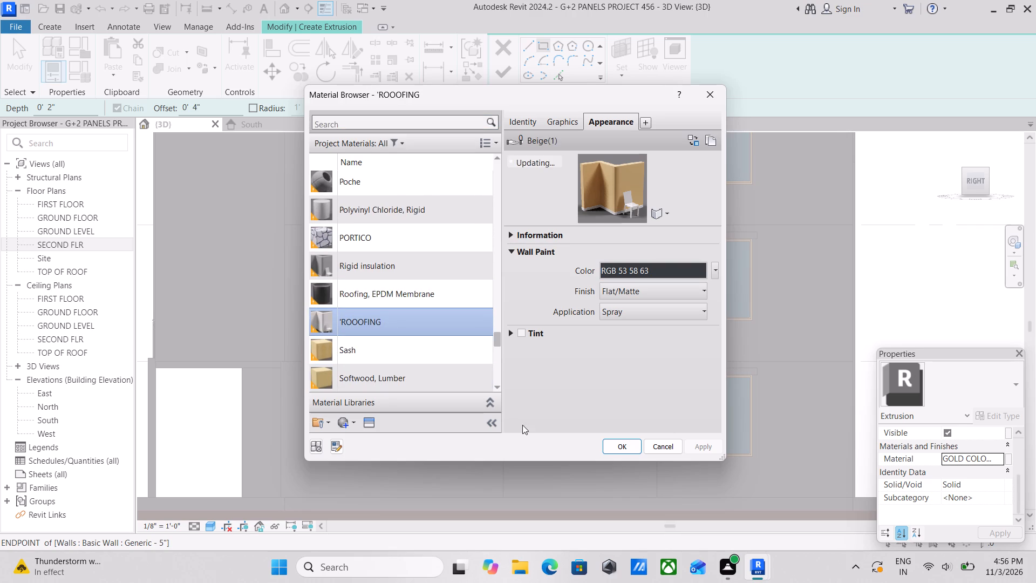
pyautogui.click(614, 443)
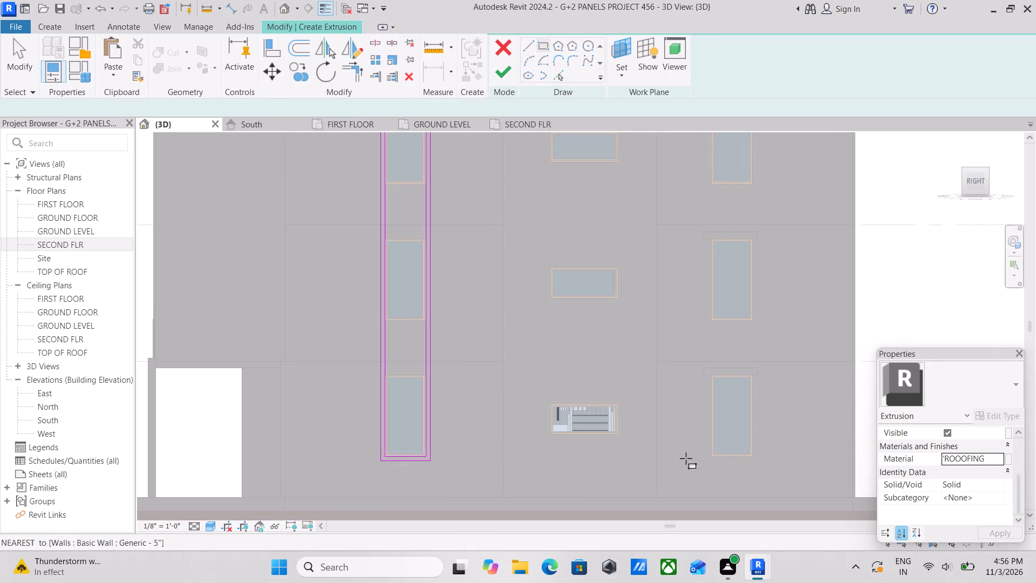
# Finish the sketch to create the 2" deep surround frame extrusion around the three front-column windows.
pyautogui.click(506, 72)
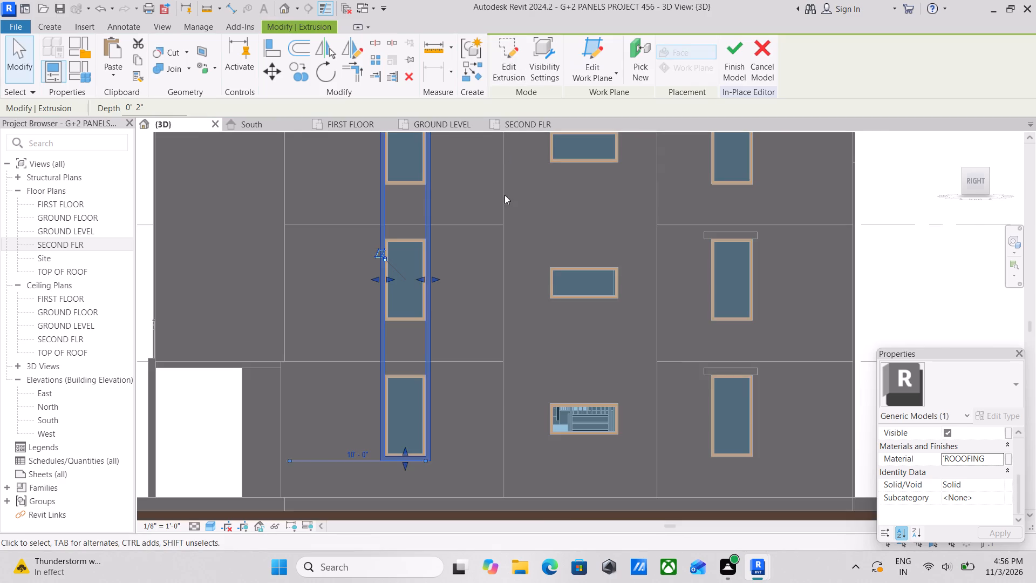
pyautogui.scroll(-3, 488, 242)
pyautogui.press('Escape')
# Examine the new window surround frame and the building's front and side facades from several angles.
pyautogui.scroll(-1, 481, 268)
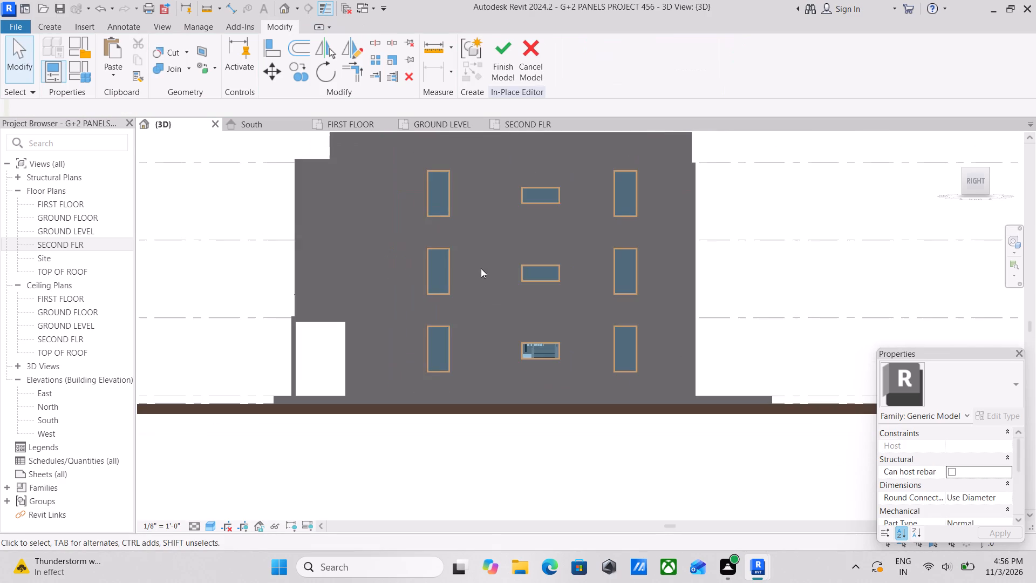
pyautogui.keyDown('shift'); pyautogui.moveTo(482, 263); pyautogui.dragTo(671, 355, button='middle'); pyautogui.keyUp('shift')
pyautogui.keyDown('shift'); pyautogui.moveTo(581, 341); pyautogui.dragTo(542, 328, button='middle'); pyautogui.keyUp('shift')
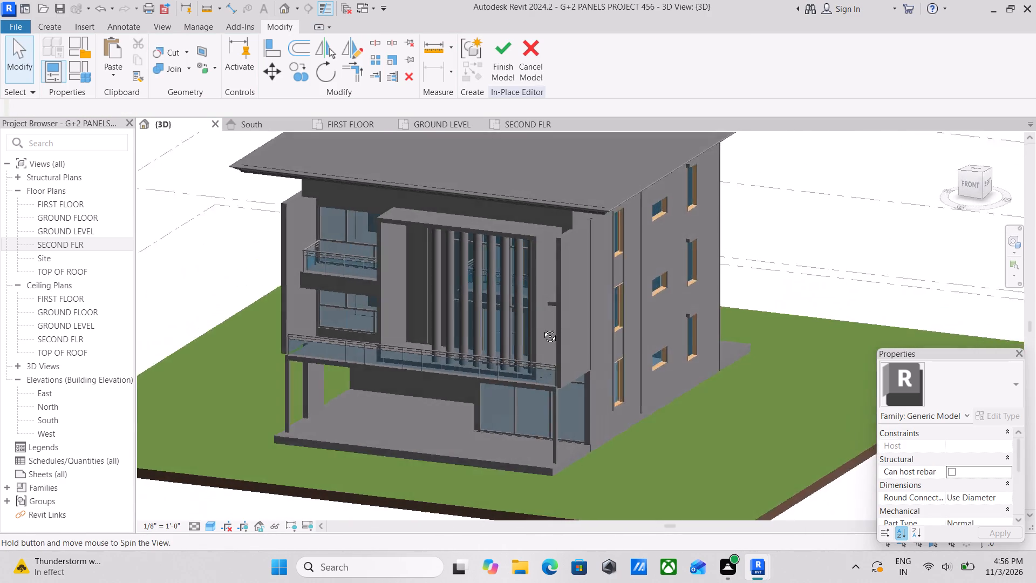
pyautogui.keyDown('shift'); pyautogui.moveTo(542, 328); pyautogui.dragTo(549, 330, button='middle'); pyautogui.keyUp('shift')
pyautogui.scroll(1, 569, 336)
pyautogui.moveTo(492, 342); pyautogui.dragTo(670, 375, button='middle')
pyautogui.scroll(1, 676, 375)
pyautogui.keyDown('shift'); pyautogui.moveTo(604, 336); pyautogui.dragTo(617, 320, button='middle'); pyautogui.keyUp('shift')
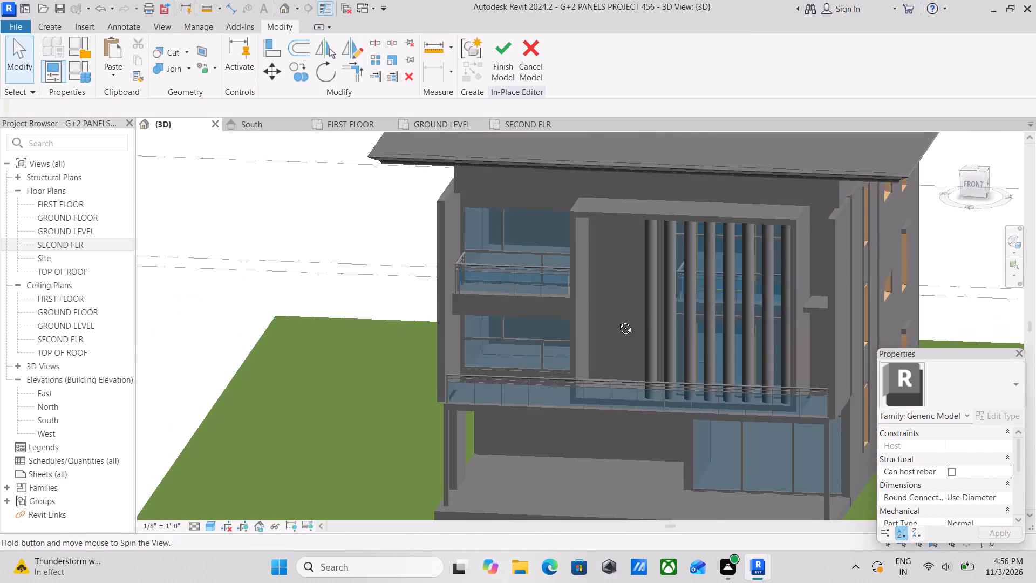
pyautogui.keyDown('shift'); pyautogui.moveTo(617, 320); pyautogui.dragTo(617, 319, button='middle'); pyautogui.keyUp('shift')
pyautogui.keyDown('shift'); pyautogui.moveTo(485, 352); pyautogui.dragTo(594, 335, button='middle'); pyautogui.keyUp('shift')
pyautogui.scroll(1, 601, 339)
pyautogui.scroll(-1, 655, 346)
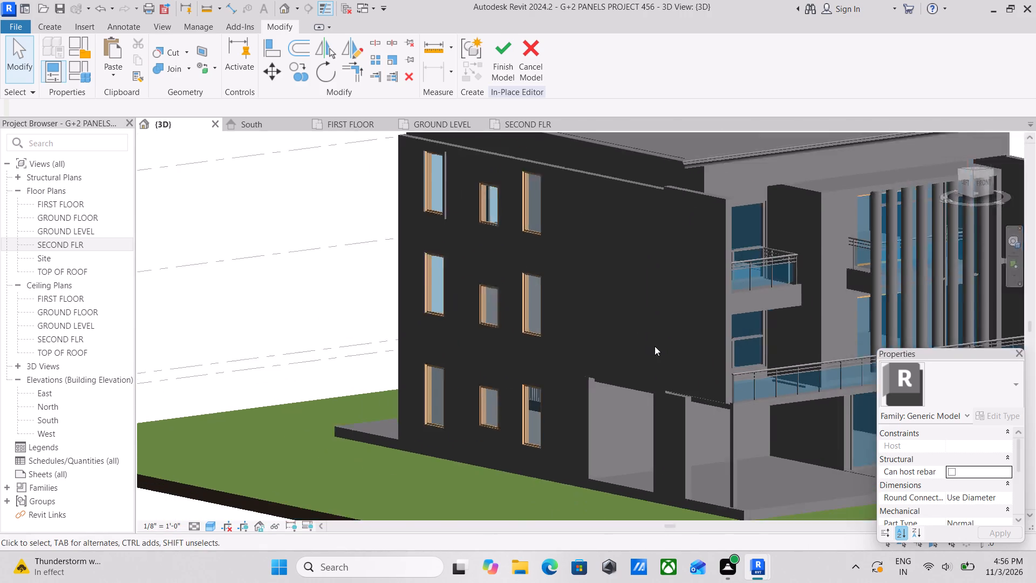
pyautogui.scroll(-1, 655, 346)
pyautogui.moveTo(646, 344); pyautogui.dragTo(601, 330, button='middle')
pyautogui.scroll(1, 605, 330)
pyautogui.keyDown('shift'); pyautogui.scroll(-1, 656, 312); pyautogui.keyUp('shift')
pyautogui.keyDown('shift'); pyautogui.moveTo(655, 312); pyautogui.dragTo(383, 303, button='middle'); pyautogui.keyUp('shift')
pyautogui.scroll(2, 489, 330)
pyautogui.scroll(-2, 489, 330)
pyautogui.keyDown('shift'); pyautogui.moveTo(489, 330); pyautogui.dragTo(551, 337, button='middle'); pyautogui.keyUp('shift')
pyautogui.moveTo(551, 338); pyautogui.dragTo(561, 313, button='middle')
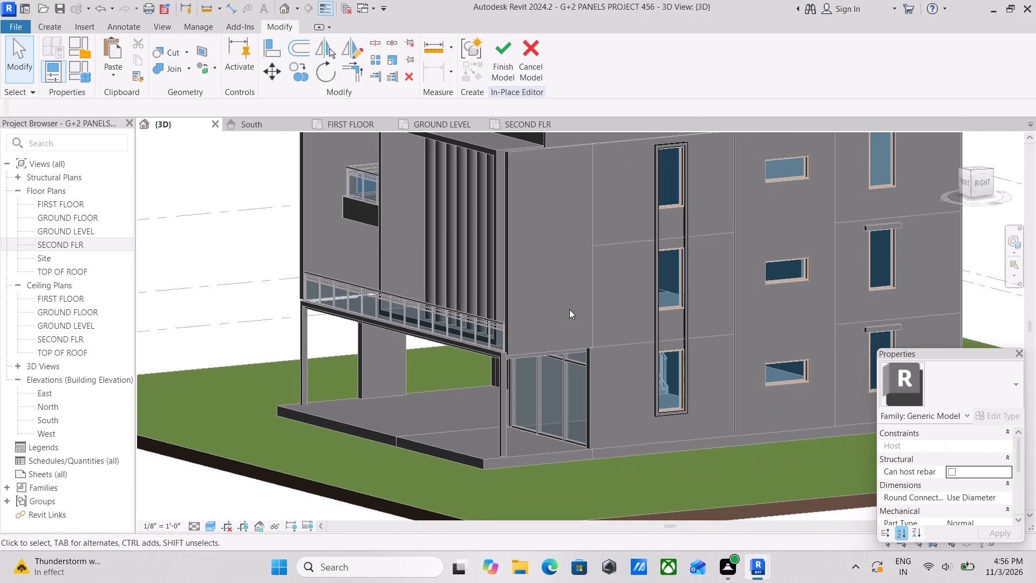
# Finish the in-place surround frame model and dismiss the save reminder without saving.
pyautogui.scroll(1, 737, 107)
pyautogui.click(505, 48)
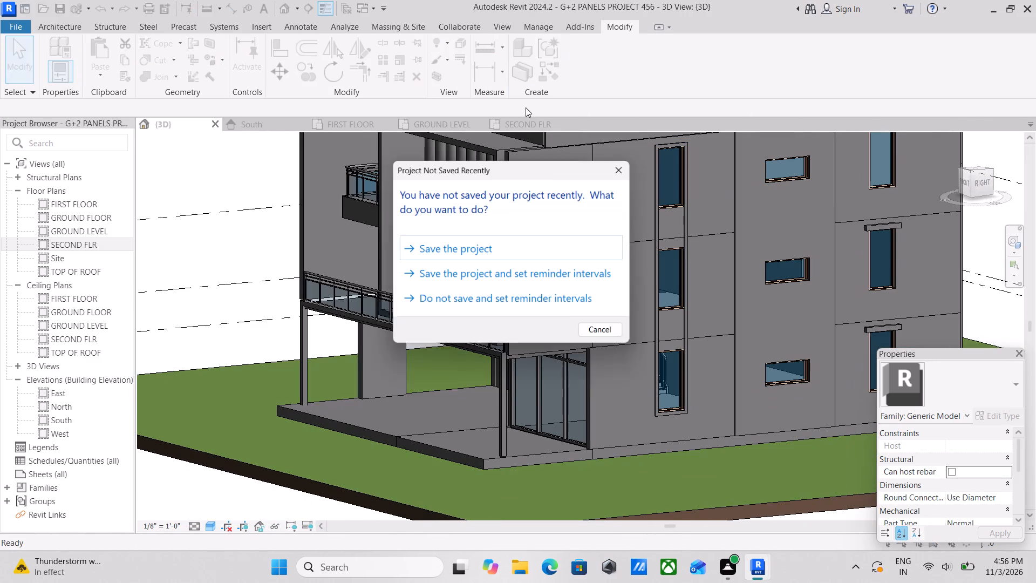
pyautogui.click(635, 171)
# Inspect the completed surround frame alongside the other right facade windows, both close up and with the whole building.
pyautogui.scroll(1, 685, 225)
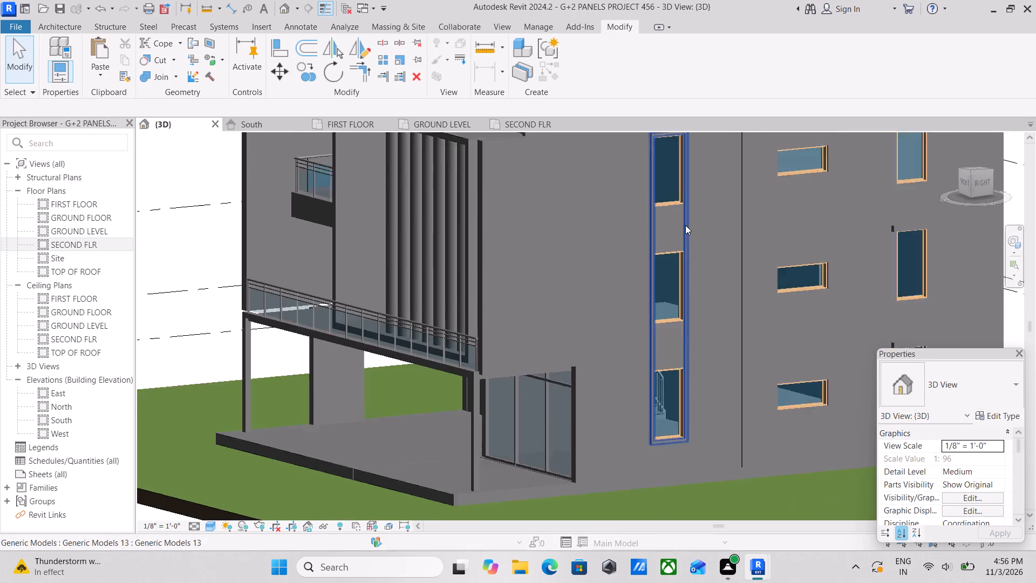
pyautogui.scroll(5, 685, 225)
pyautogui.scroll(-5, 685, 225)
pyautogui.scroll(-3, 749, 219)
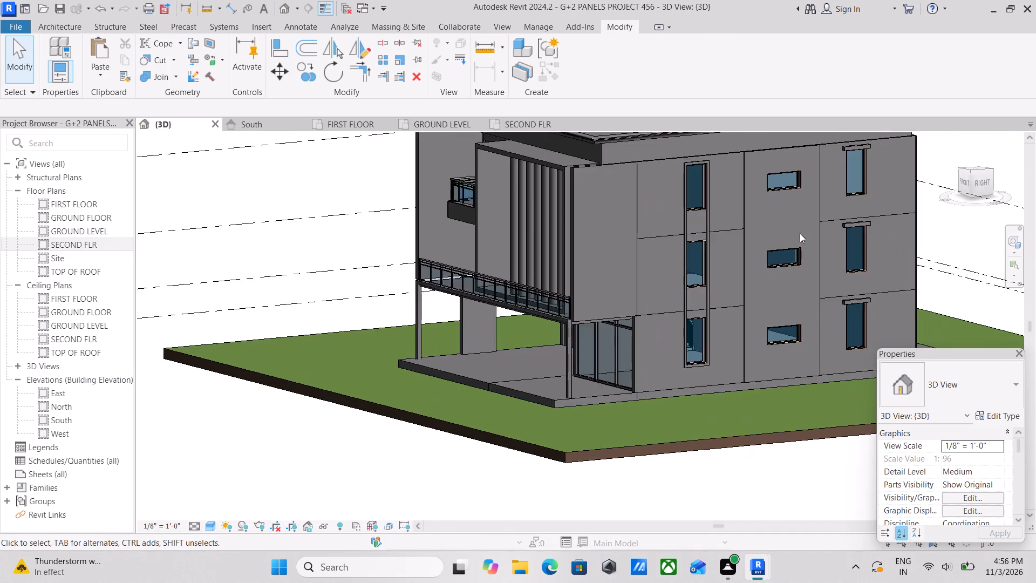
pyautogui.scroll(2, 800, 233)
pyautogui.moveTo(800, 231); pyautogui.dragTo(647, 299, button='middle')
pyautogui.scroll(1, 630, 305)
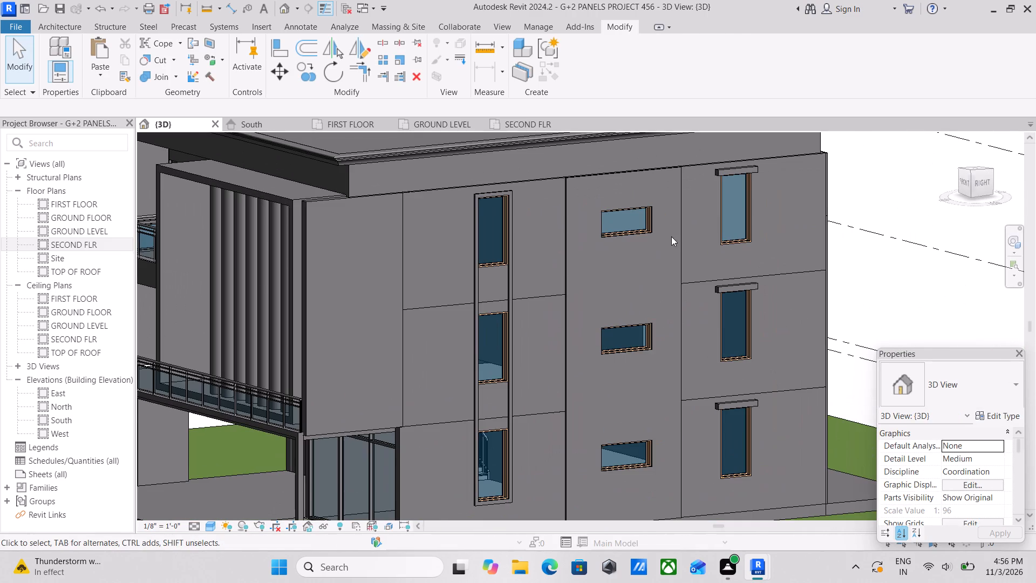
pyautogui.scroll(-3, 671, 236)
pyautogui.moveTo(610, 283); pyautogui.dragTo(722, 258, button='middle')
pyautogui.scroll(-1, 546, 302)
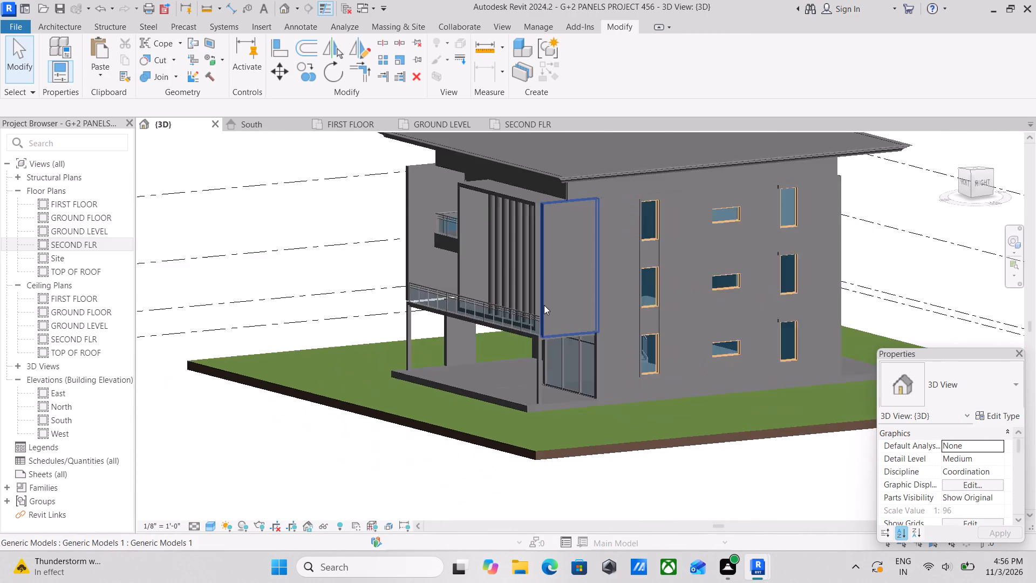
# Examine the building's front, left and rear sides from several angles, ending close up on the left facade's windows.
pyautogui.scroll(-1, 544, 305)
pyautogui.scroll(2, 534, 314)
pyautogui.scroll(-2, 532, 318)
pyautogui.moveTo(532, 318); pyautogui.dragTo(636, 389, button='middle')
pyautogui.scroll(2, 636, 389)
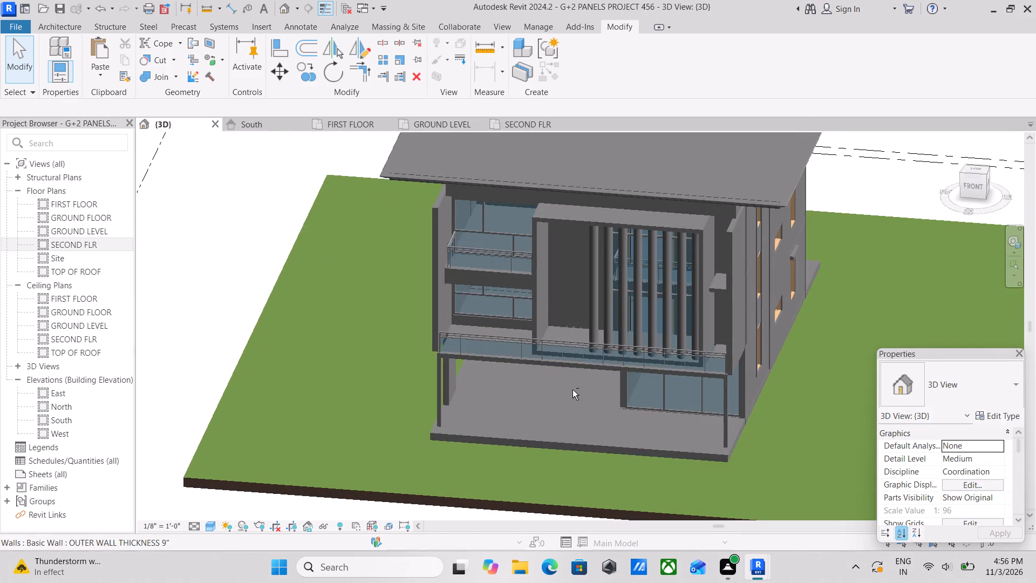
pyautogui.keyDown('shift'); pyautogui.moveTo(572, 390); pyautogui.dragTo(687, 376, button='middle'); pyautogui.keyUp('shift')
pyautogui.moveTo(713, 404); pyautogui.dragTo(638, 382, button='middle')
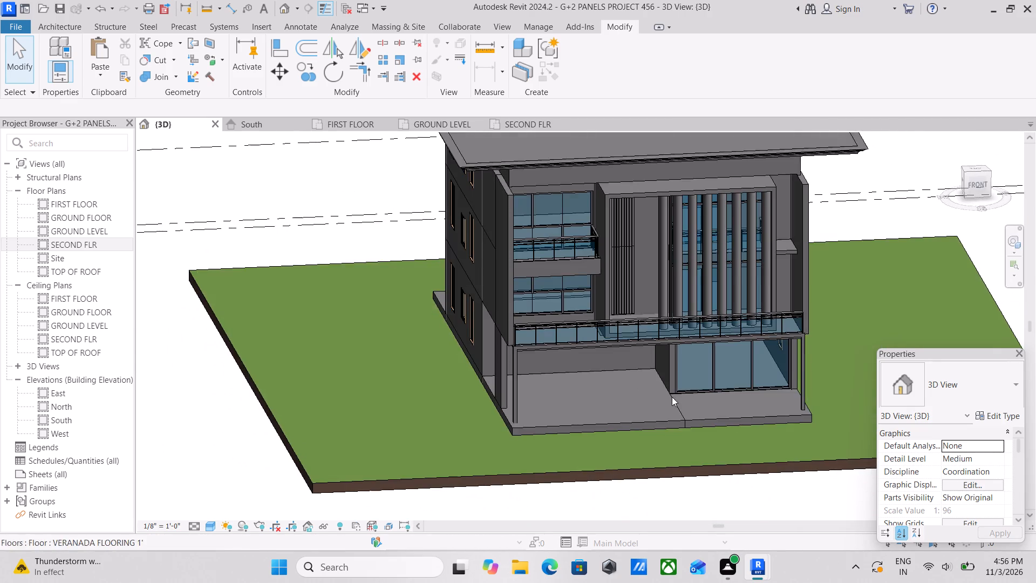
pyautogui.scroll(2, 717, 408)
pyautogui.keyDown('shift'); pyautogui.moveTo(715, 376); pyautogui.dragTo(698, 413, button='middle'); pyautogui.keyUp('shift')
pyautogui.keyDown('shift'); pyautogui.moveTo(574, 348); pyautogui.dragTo(584, 302, button='middle'); pyautogui.keyUp('shift')
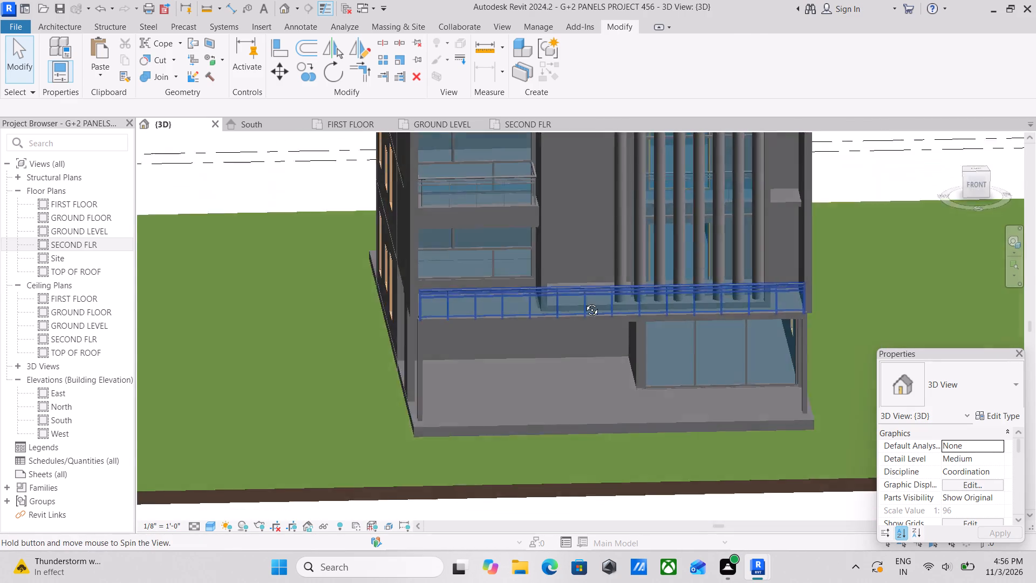
pyautogui.keyDown('shift'); pyautogui.moveTo(584, 302); pyautogui.dragTo(672, 276, button='middle'); pyautogui.keyUp('shift')
pyautogui.scroll(3, 590, 323)
pyautogui.scroll(-1, 540, 266)
pyautogui.keyDown('shift'); pyautogui.moveTo(541, 269); pyautogui.dragTo(605, 300, button='middle'); pyautogui.keyUp('shift')
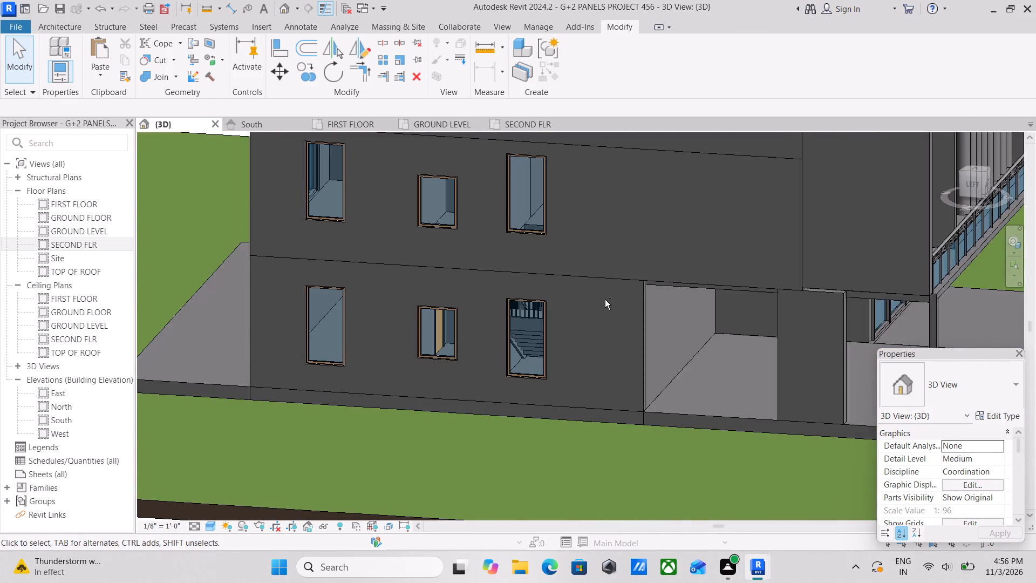
pyautogui.keyDown('shift'); pyautogui.scroll(1, 605, 300); pyautogui.keyUp('shift')
pyautogui.scroll(-1, 701, 329)
pyautogui.moveTo(690, 328); pyautogui.dragTo(625, 317, button='middle')
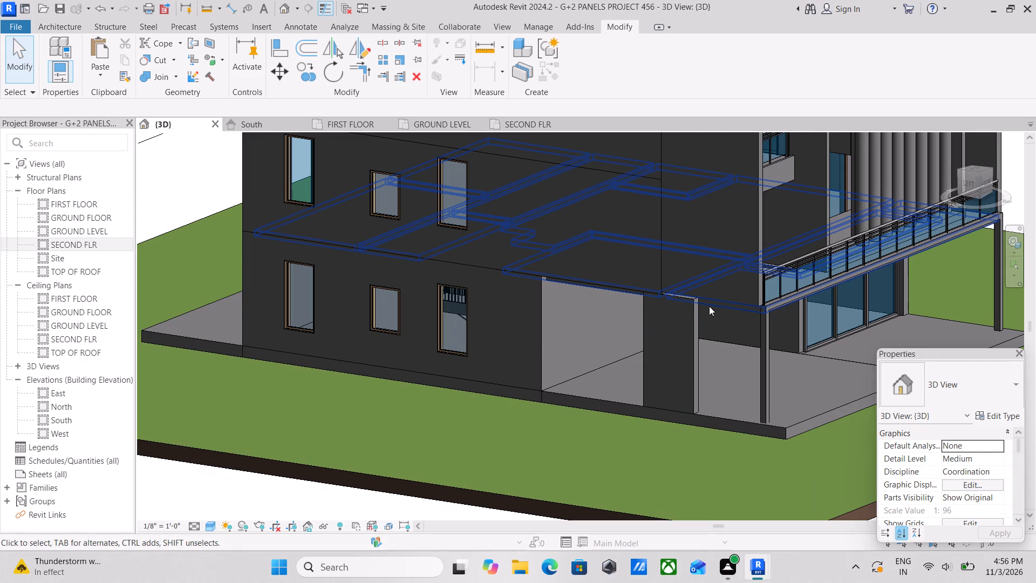
pyautogui.scroll(-4, 607, 246)
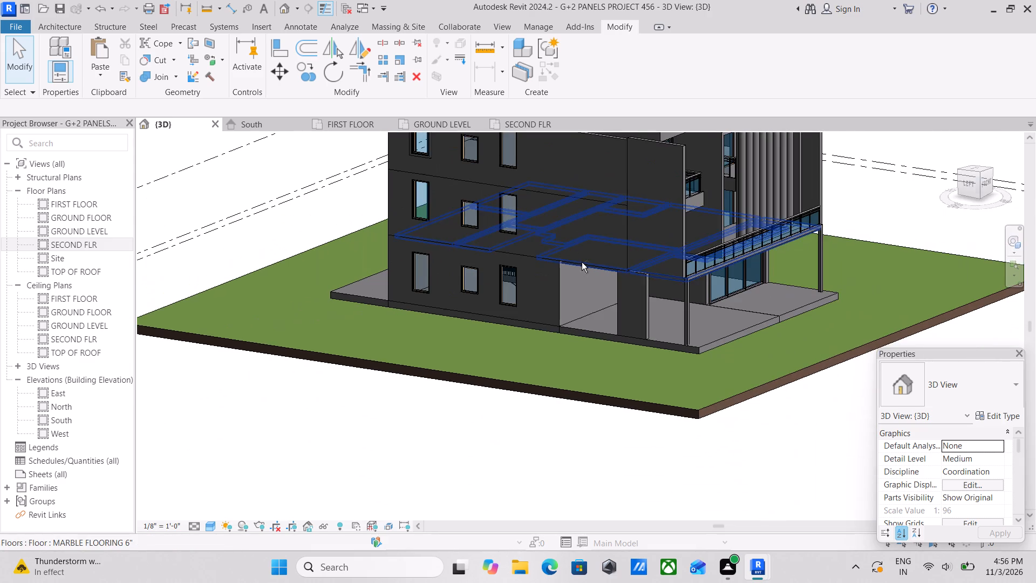
pyautogui.keyDown('shift'); pyautogui.moveTo(583, 263); pyautogui.dragTo(747, 304, button='middle'); pyautogui.keyUp('shift')
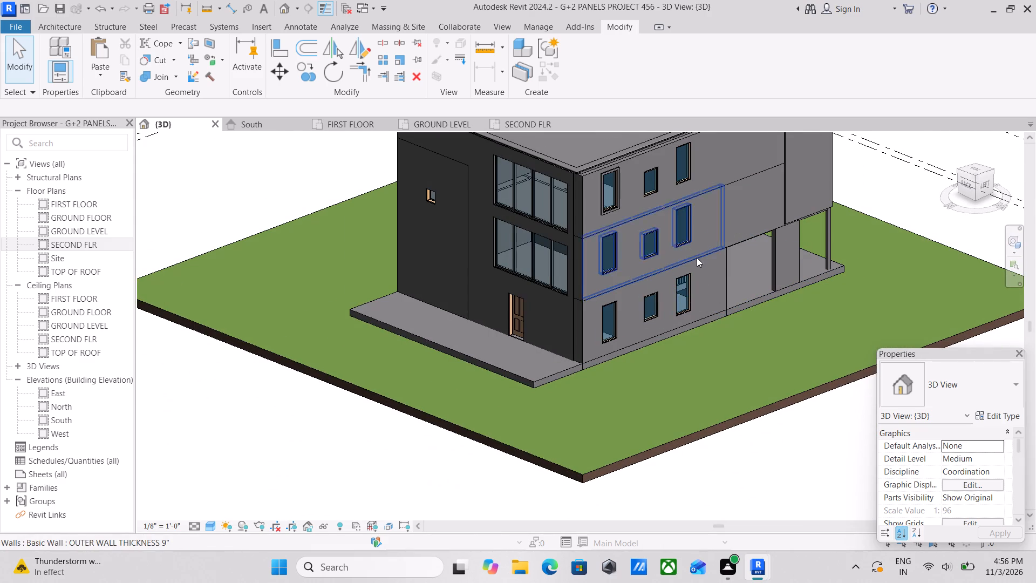
pyautogui.scroll(2, 697, 257)
pyautogui.keyDown('shift'); pyautogui.moveTo(683, 277); pyautogui.dragTo(637, 282, button='middle'); pyautogui.keyUp('shift')
pyautogui.moveTo(563, 254); pyautogui.dragTo(598, 356, button='middle')
pyautogui.scroll(1, 595, 340)
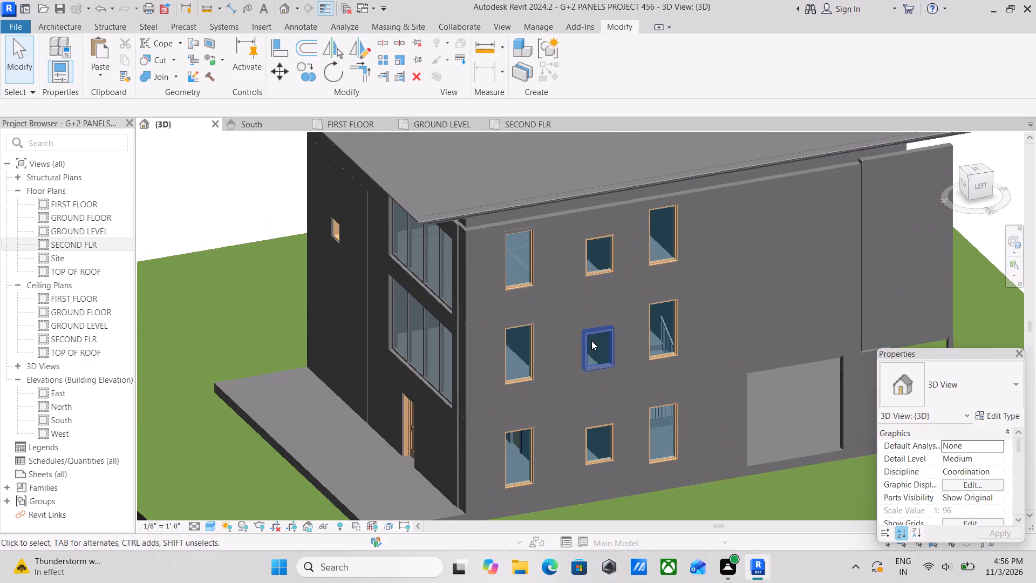
pyautogui.scroll(4, 570, 279)
# Copy the surround frame of the left facade's top rear-column window onto the window directly below, aligning by the top-edge midpoints.
pyautogui.click(516, 276)
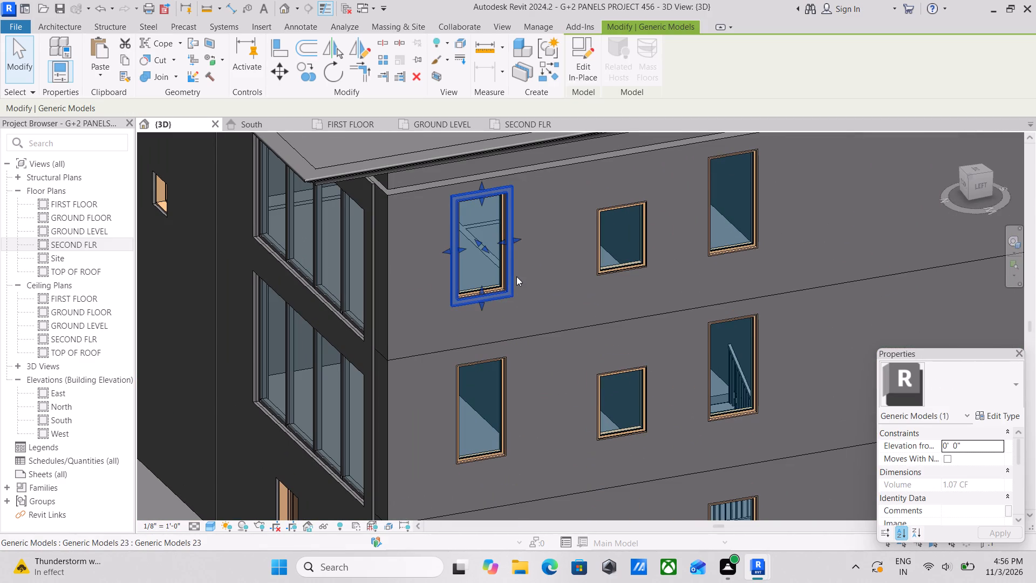
pyautogui.click(974, 188)
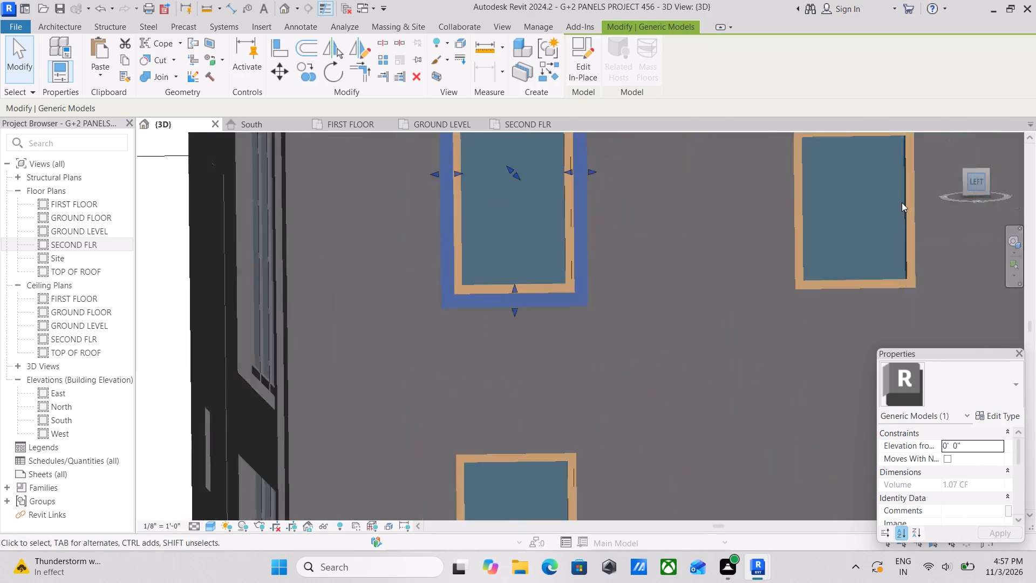
pyautogui.scroll(-7, 630, 205)
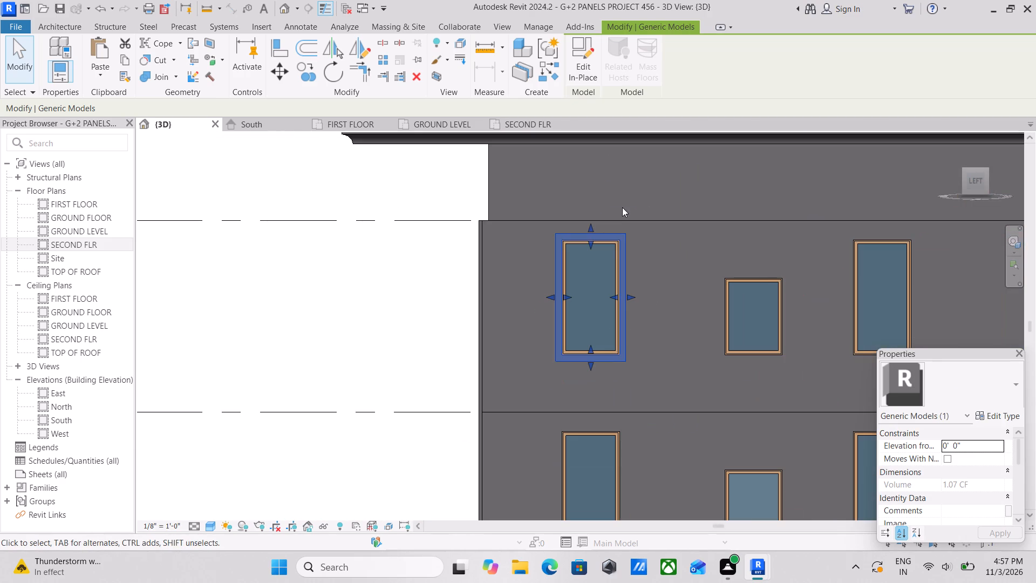
pyautogui.write('CO')
pyautogui.scroll(2, 591, 240)
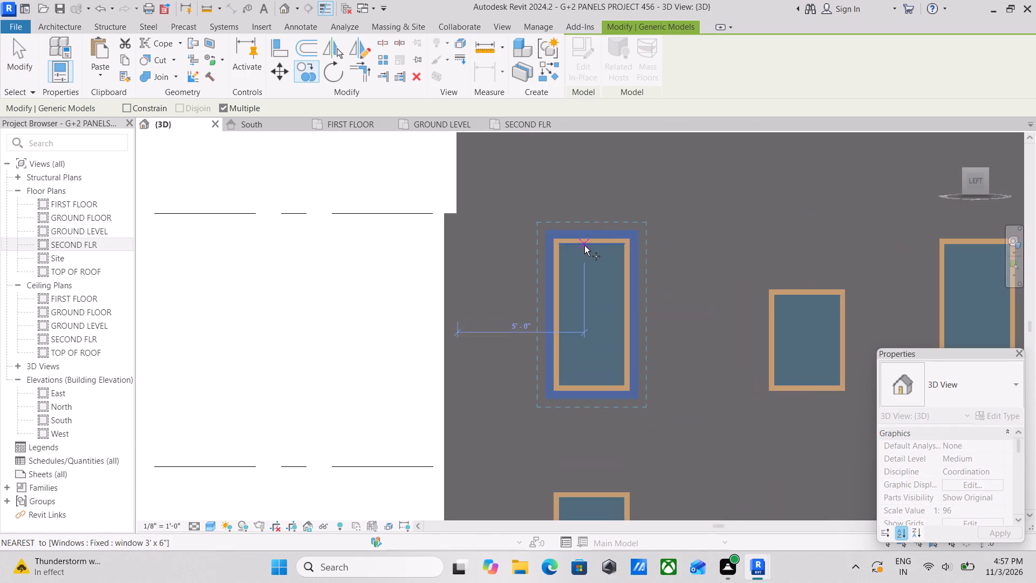
pyautogui.scroll(-2, 588, 247)
pyautogui.moveTo(588, 247); pyautogui.dragTo(591, 191, button='middle')
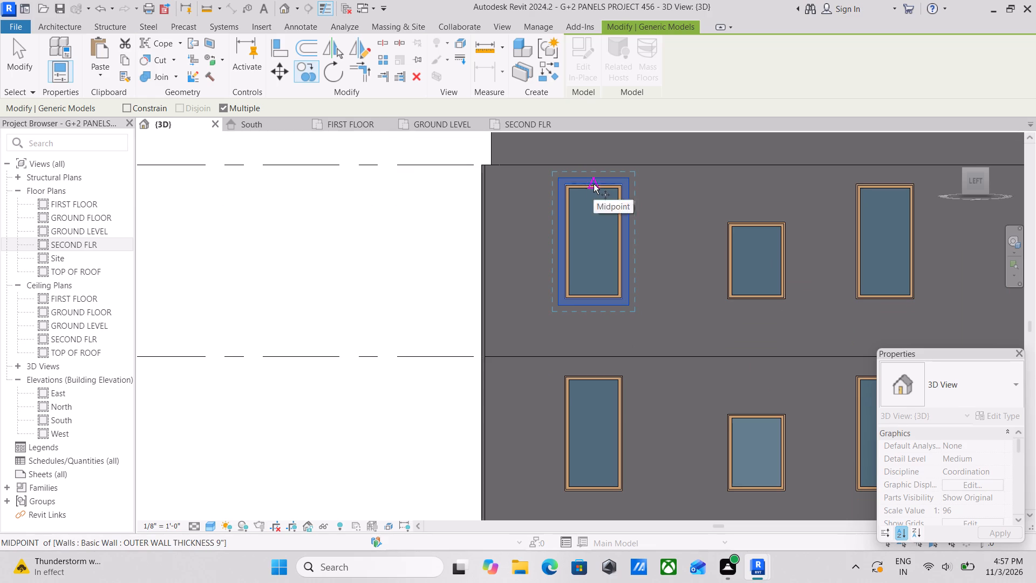
pyautogui.scroll(3, 594, 184)
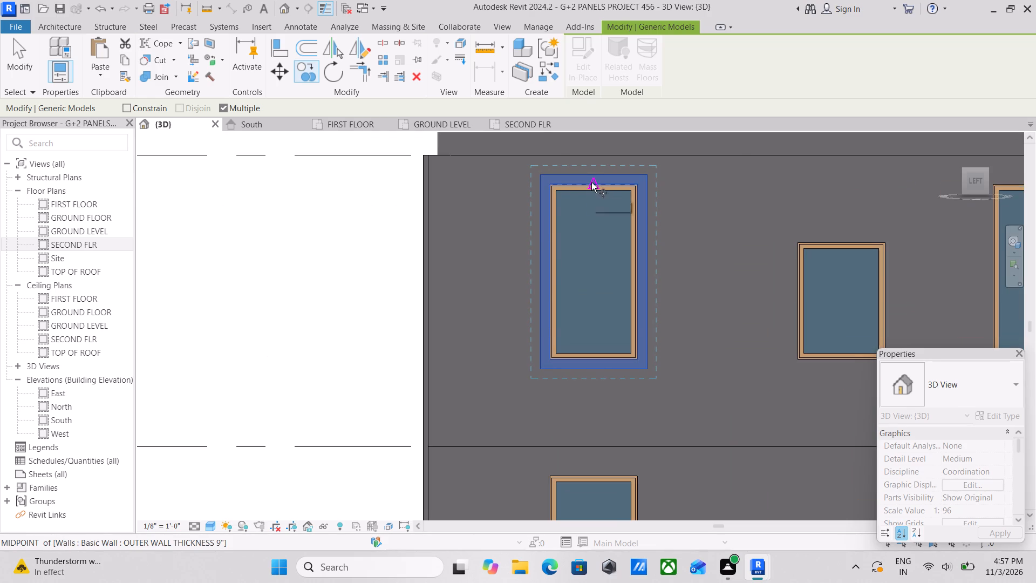
pyautogui.click(591, 182)
pyautogui.moveTo(556, 279); pyautogui.dragTo(576, 119, button='middle')
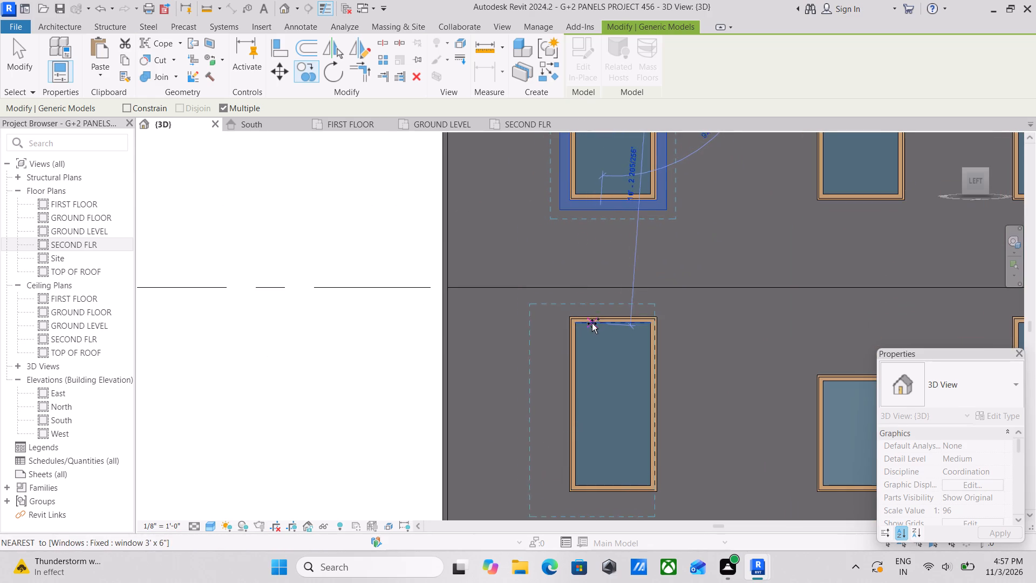
pyautogui.click(615, 315)
# Place another copy of the surround frame on the ground-floor window of the same rear column and end the Copy command.
pyautogui.scroll(-1, 615, 315)
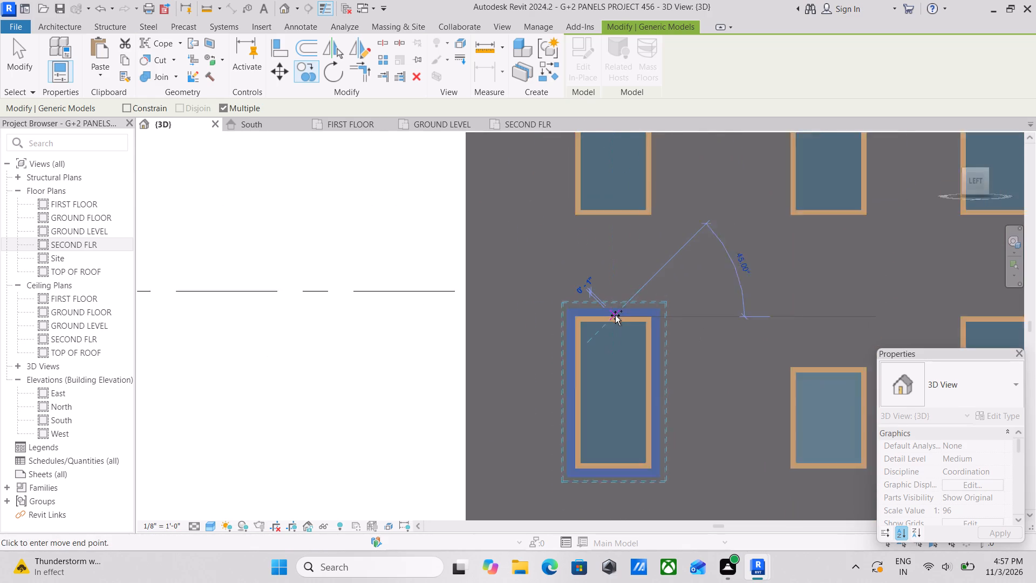
pyautogui.scroll(-1, 615, 315)
pyautogui.moveTo(615, 315); pyautogui.dragTo(622, 199, button='middle')
pyautogui.scroll(-1, 628, 398)
pyautogui.moveTo(622, 383); pyautogui.dragTo(632, 252, button='middle')
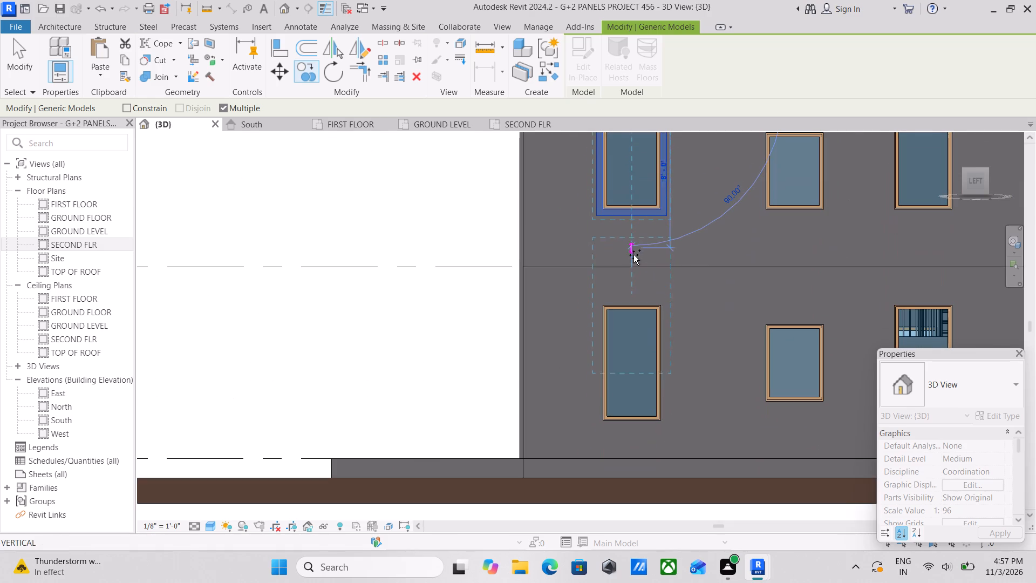
pyautogui.click(631, 302)
pyautogui.scroll(-2, 657, 263)
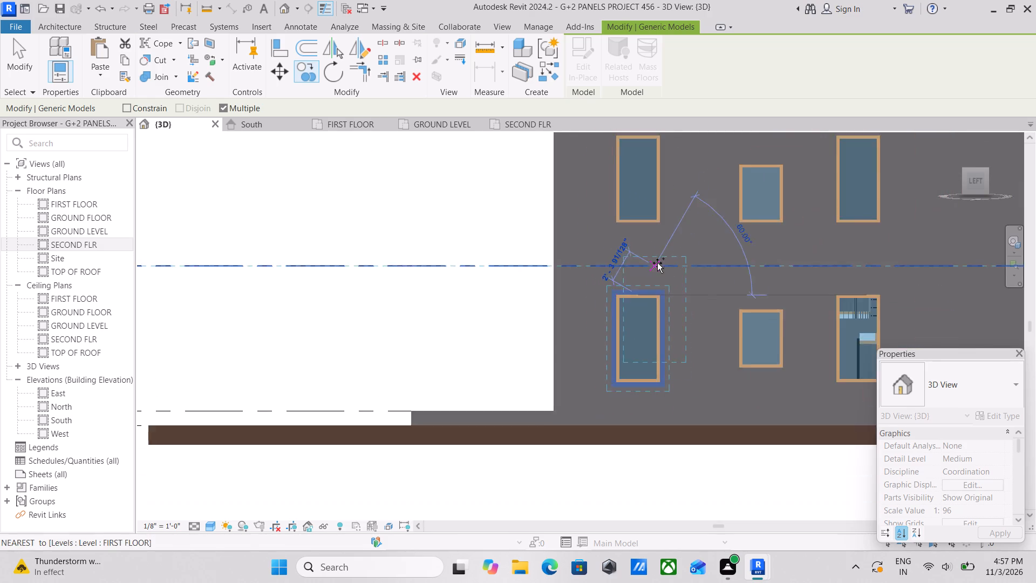
pyautogui.moveTo(659, 272); pyautogui.dragTo(650, 400, button='middle')
pyautogui.scroll(-2, 653, 391)
pyautogui.press('Escape')
pyautogui.scroll(2, 743, 201)
pyautogui.press('Escape')
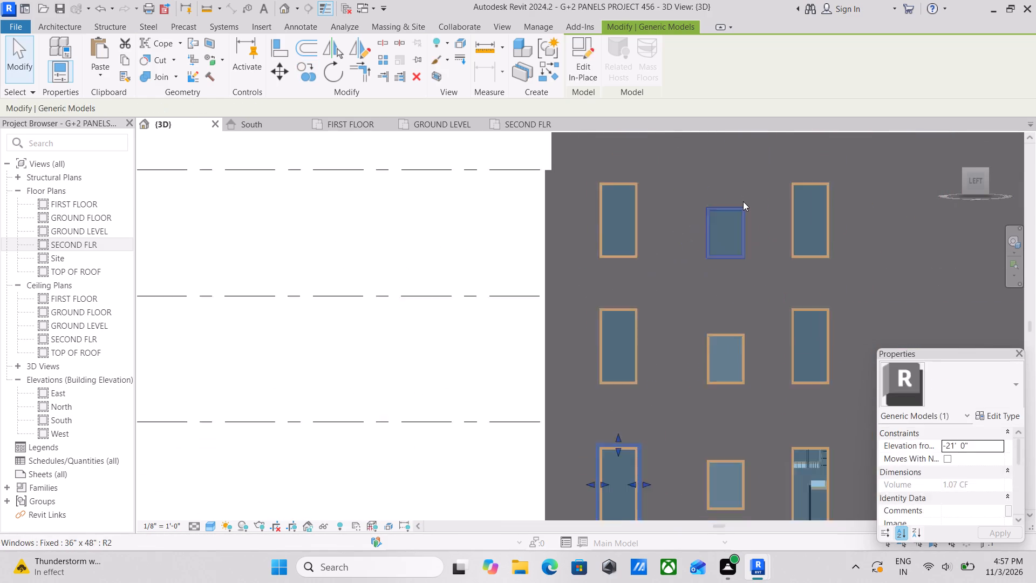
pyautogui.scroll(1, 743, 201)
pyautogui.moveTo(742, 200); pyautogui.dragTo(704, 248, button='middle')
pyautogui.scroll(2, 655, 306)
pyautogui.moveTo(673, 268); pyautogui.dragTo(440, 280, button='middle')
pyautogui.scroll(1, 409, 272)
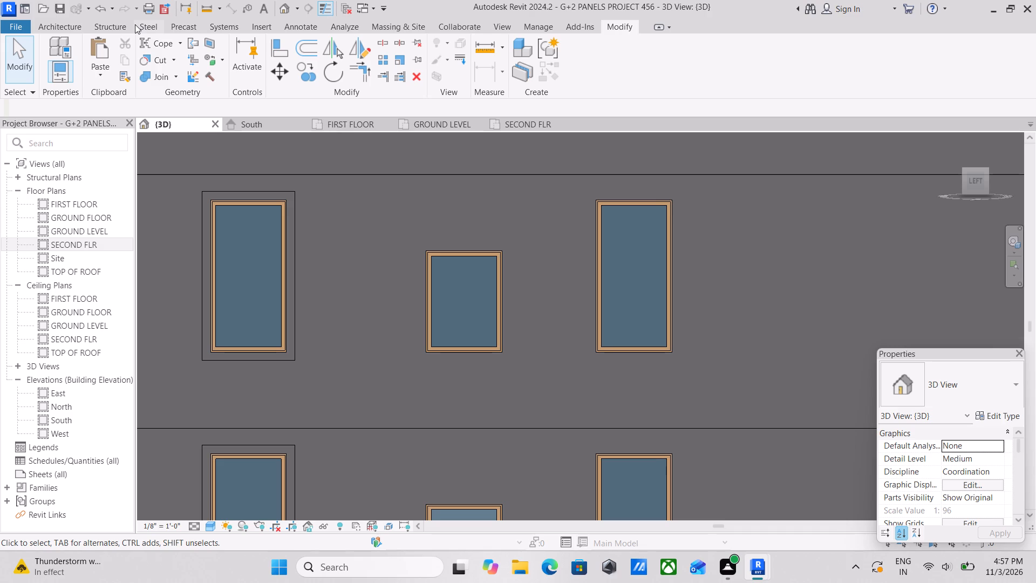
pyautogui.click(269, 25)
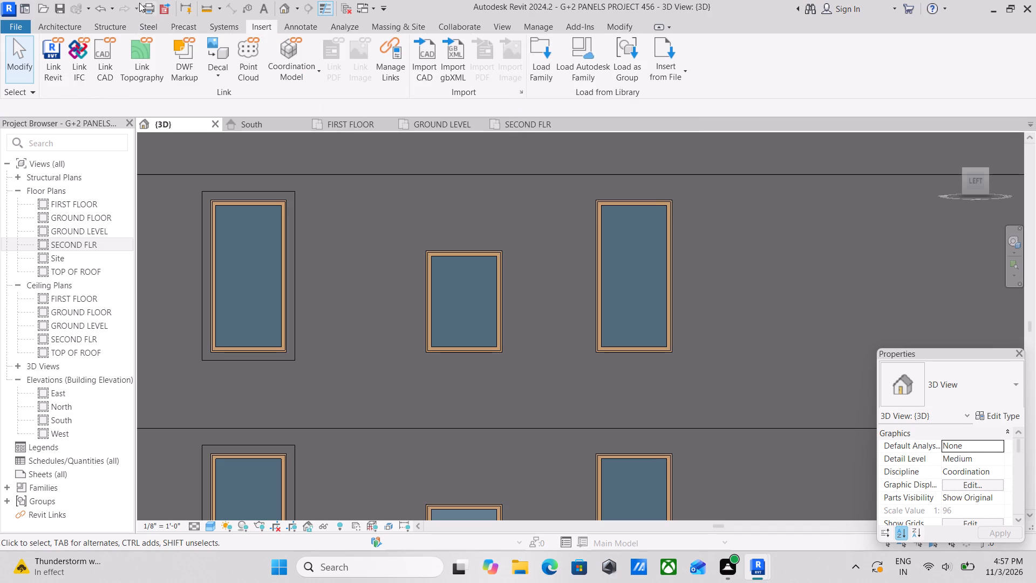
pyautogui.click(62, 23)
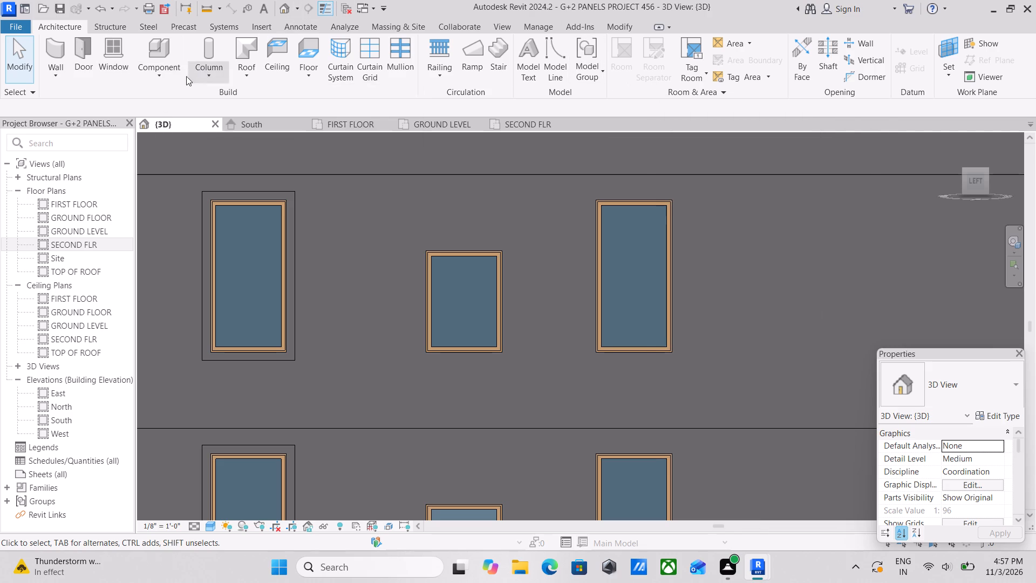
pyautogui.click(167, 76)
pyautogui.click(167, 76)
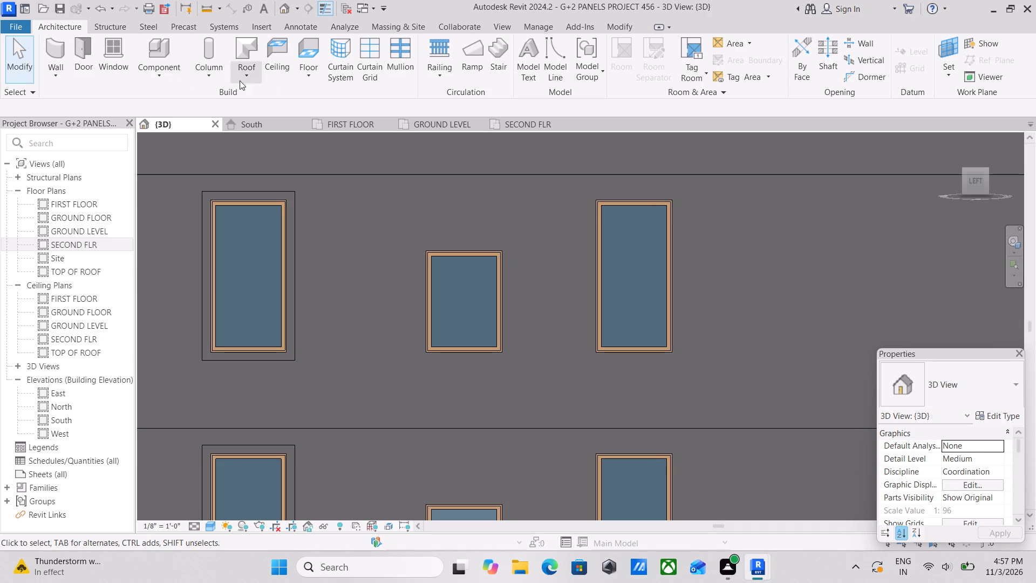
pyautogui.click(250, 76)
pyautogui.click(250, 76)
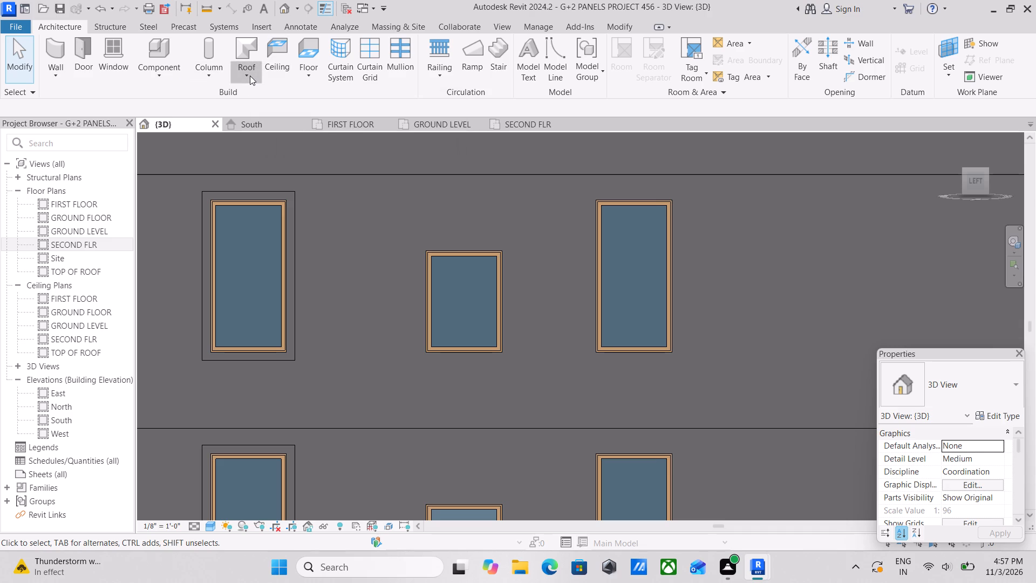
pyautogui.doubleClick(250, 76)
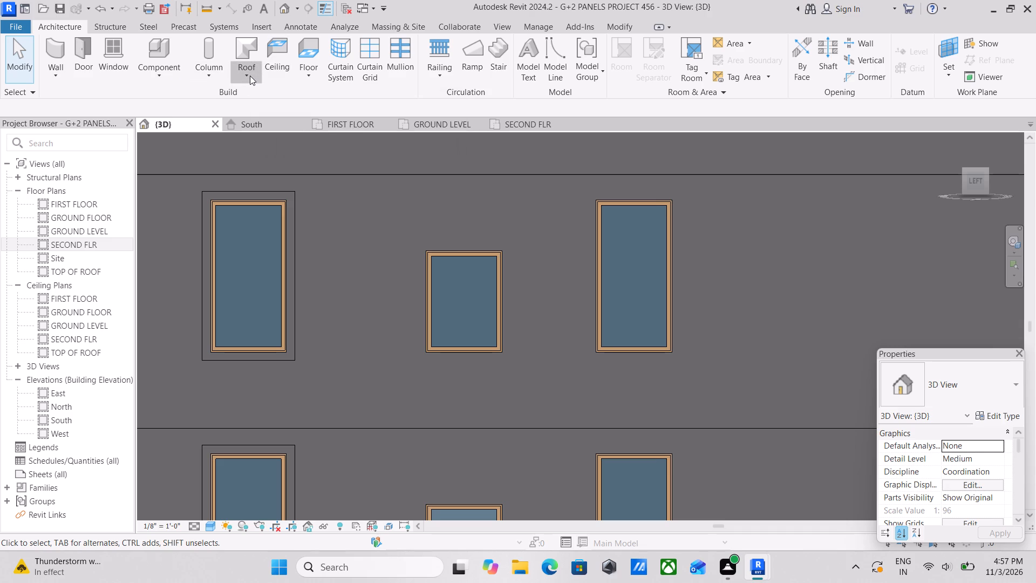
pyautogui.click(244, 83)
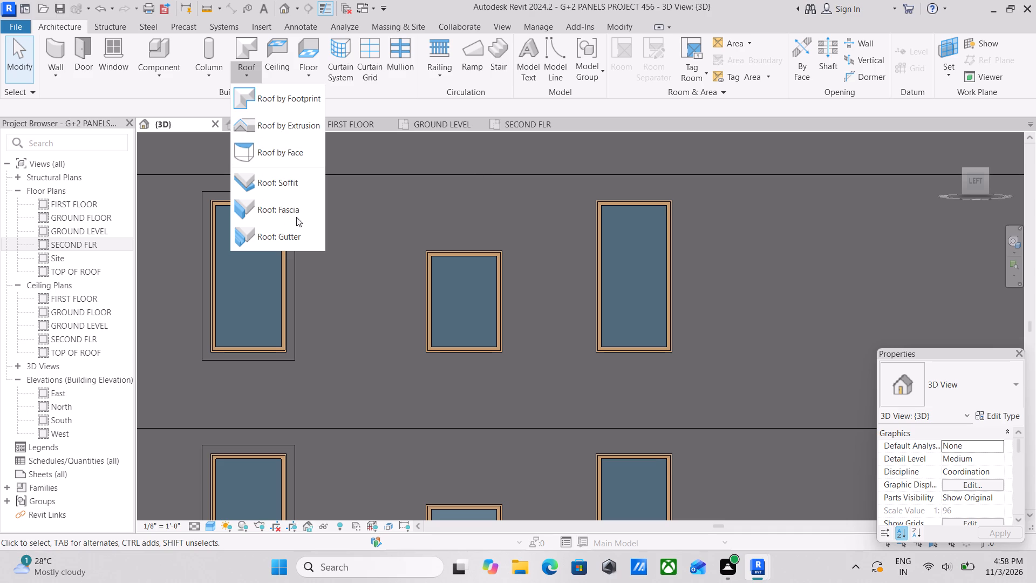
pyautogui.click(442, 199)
# Inspect the roof edge moulding at both ends of the left facade and the upper windows below it.
pyautogui.scroll(-6, 421, 277)
pyautogui.moveTo(460, 318); pyautogui.dragTo(499, 354, button='middle')
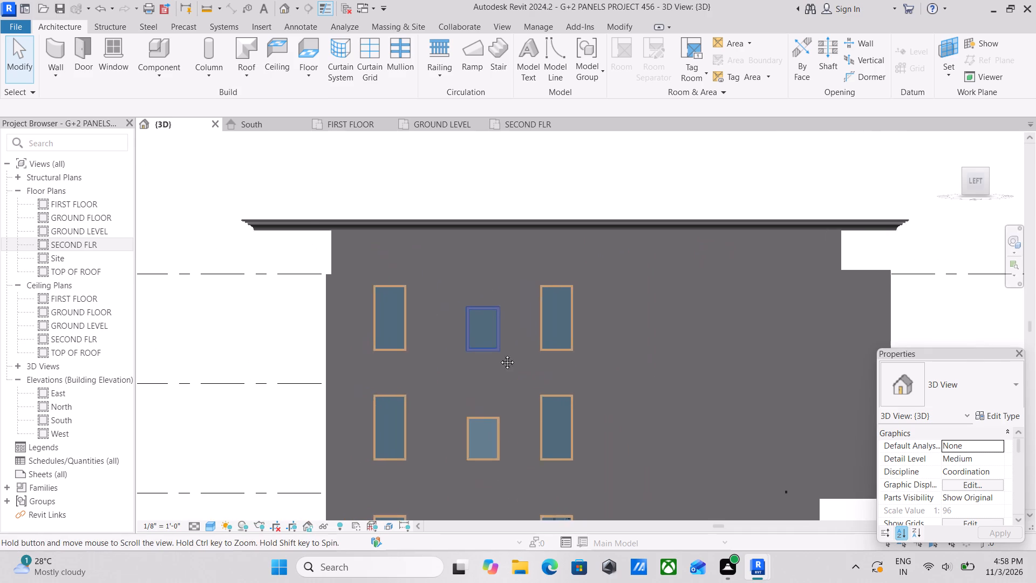
pyautogui.moveTo(499, 354); pyautogui.dragTo(500, 355, button='middle')
pyautogui.scroll(14, 857, 228)
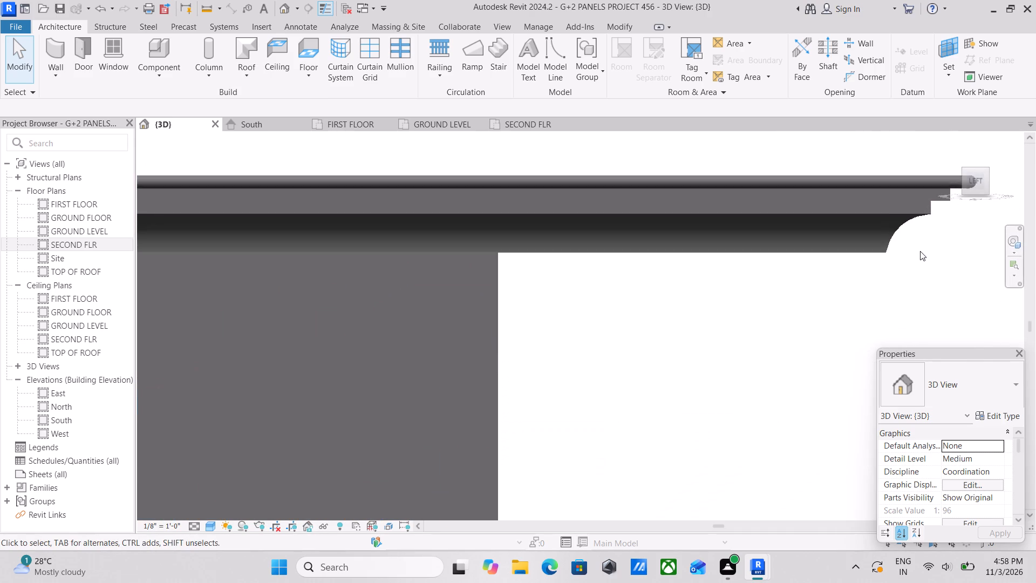
pyautogui.scroll(2, 920, 251)
pyautogui.scroll(-5, 911, 227)
pyautogui.scroll(-8, 503, 265)
pyautogui.moveTo(501, 269); pyautogui.dragTo(683, 266, button='middle')
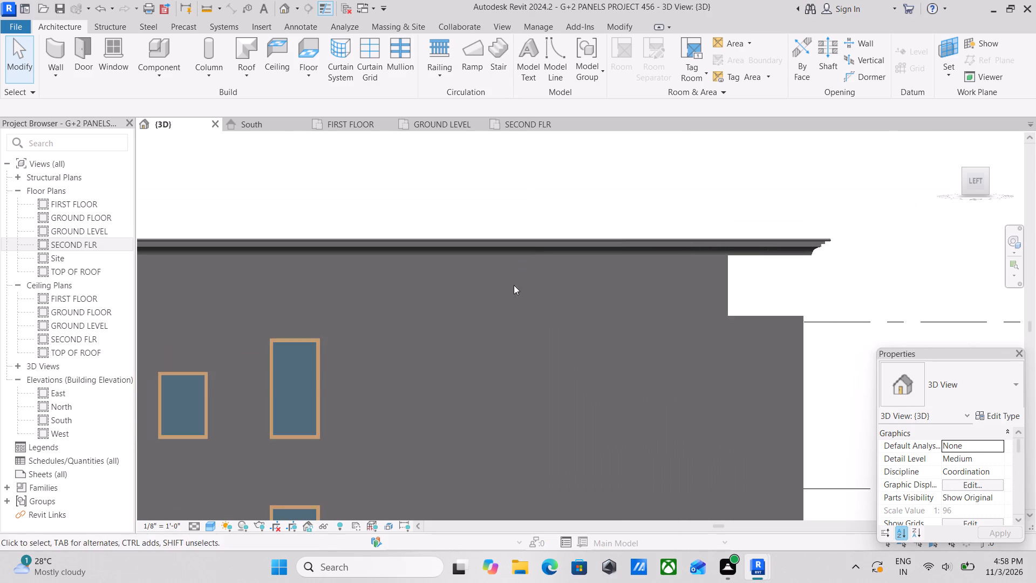
pyautogui.scroll(-2, 484, 287)
pyautogui.moveTo(487, 287); pyautogui.dragTo(708, 281, button='middle')
pyautogui.scroll(6, 429, 290)
pyautogui.moveTo(226, 261); pyautogui.dragTo(390, 313, button='middle')
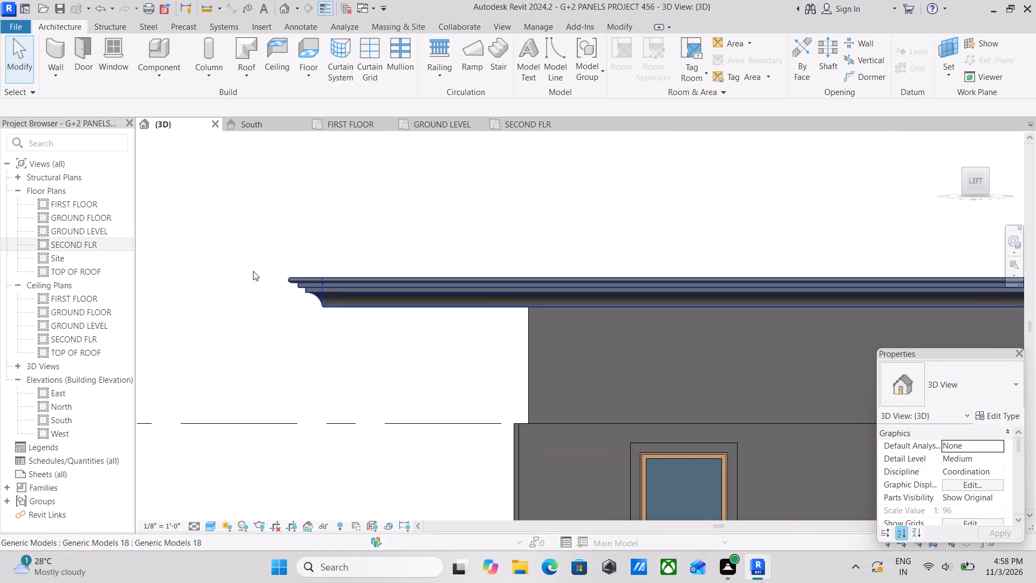
pyautogui.scroll(8, 253, 271)
pyautogui.scroll(-1, 487, 390)
pyautogui.scroll(-4, 533, 380)
pyautogui.moveTo(568, 371); pyautogui.dragTo(496, 305, button='middle')
pyautogui.scroll(-2, 584, 354)
pyautogui.moveTo(584, 354); pyautogui.dragTo(531, 318, button='middle')
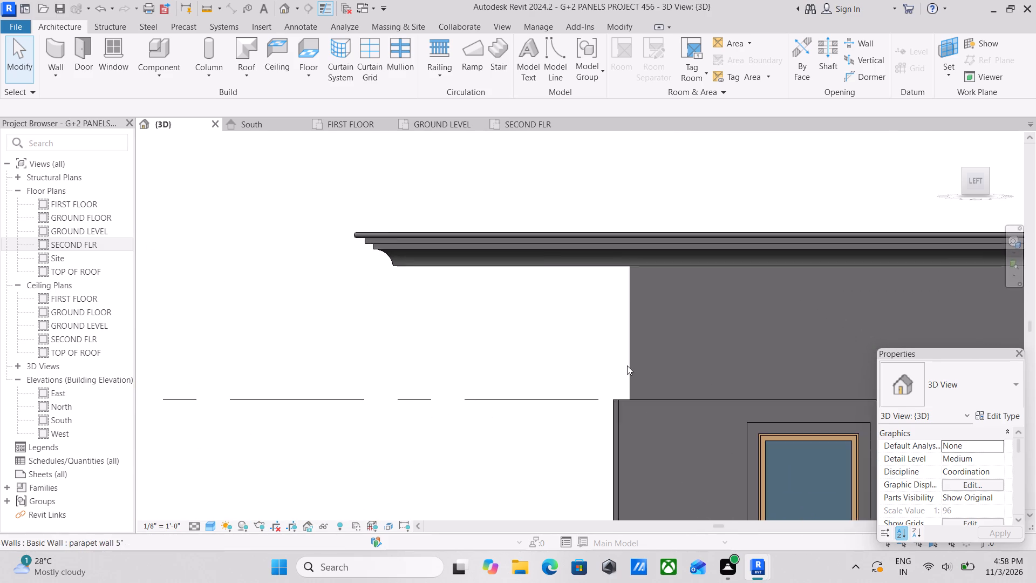
pyautogui.scroll(-2, 627, 365)
pyautogui.moveTo(625, 365); pyautogui.dragTo(505, 299, button='middle')
pyautogui.scroll(-1, 503, 299)
pyautogui.scroll(-3, 586, 340)
pyautogui.scroll(2, 663, 372)
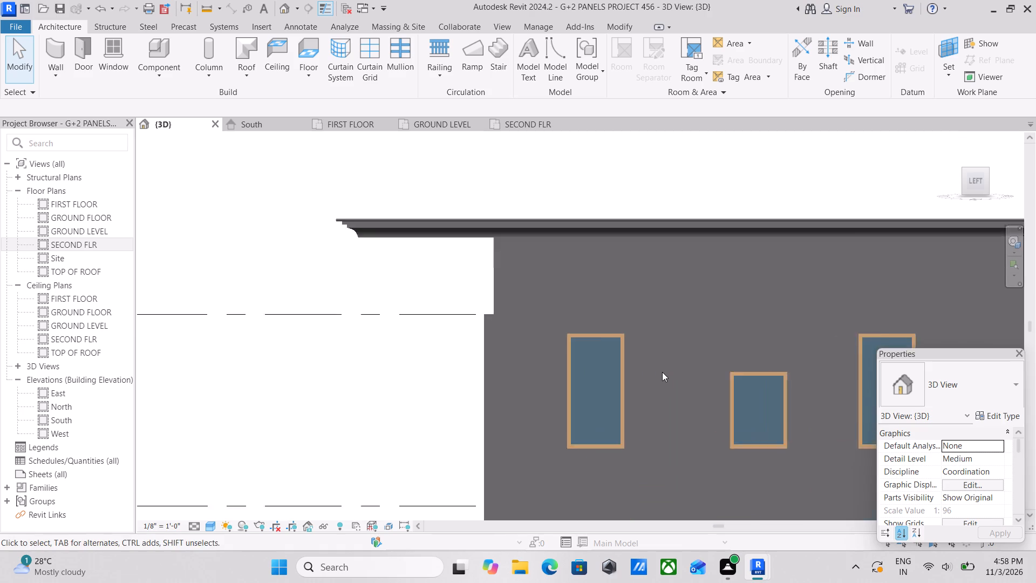
pyautogui.scroll(1, 662, 372)
pyautogui.moveTo(647, 372); pyautogui.dragTo(634, 240, button='middle')
pyautogui.scroll(-2, 714, 311)
pyautogui.moveTo(714, 311); pyautogui.dragTo(676, 289, button='middle')
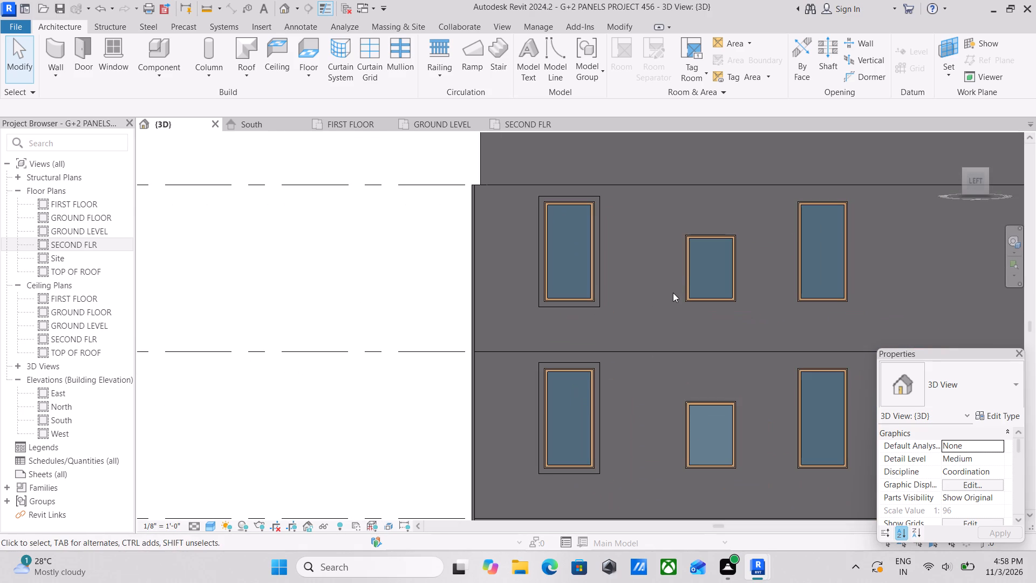
# Start a new in-place component in the Generic Models category and accept its default name.
pyautogui.click(67, 22)
pyautogui.click(162, 73)
pyautogui.click(156, 126)
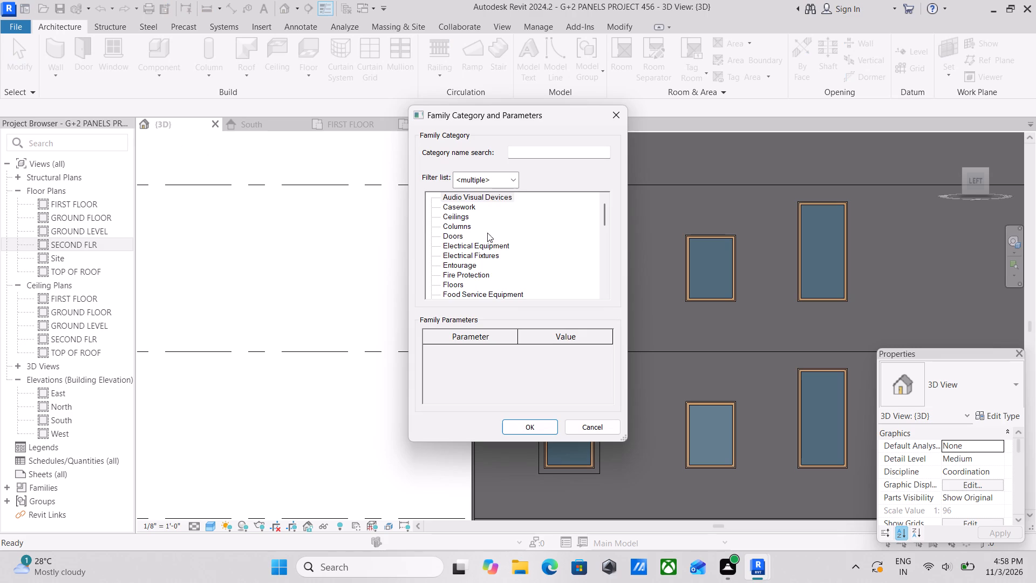
pyautogui.scroll(-3, 454, 240)
pyautogui.scroll(3, 468, 266)
pyautogui.scroll(-3, 468, 266)
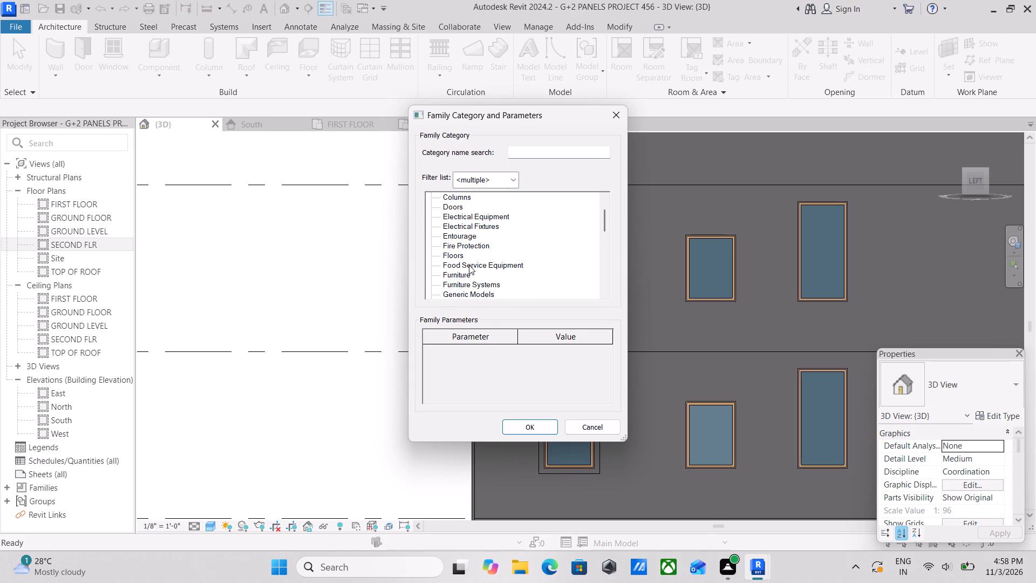
pyautogui.scroll(-4, 469, 264)
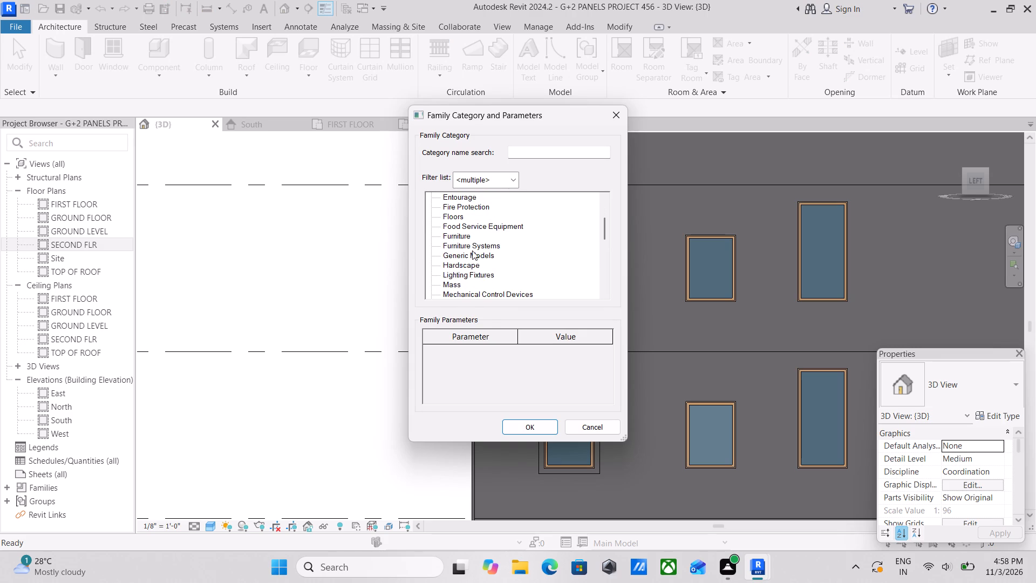
pyautogui.click(472, 255)
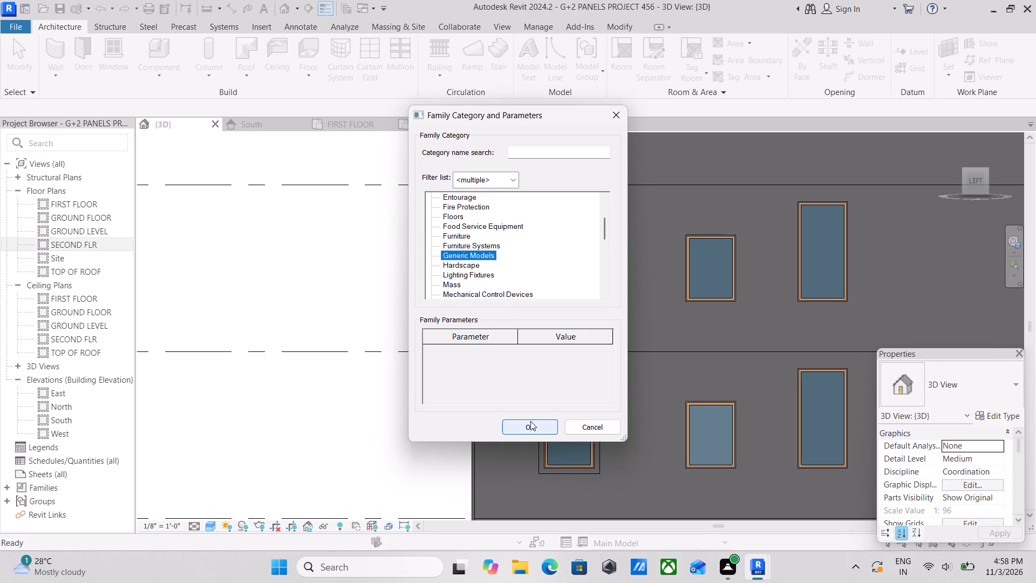
pyautogui.click(530, 421)
pyautogui.click(506, 306)
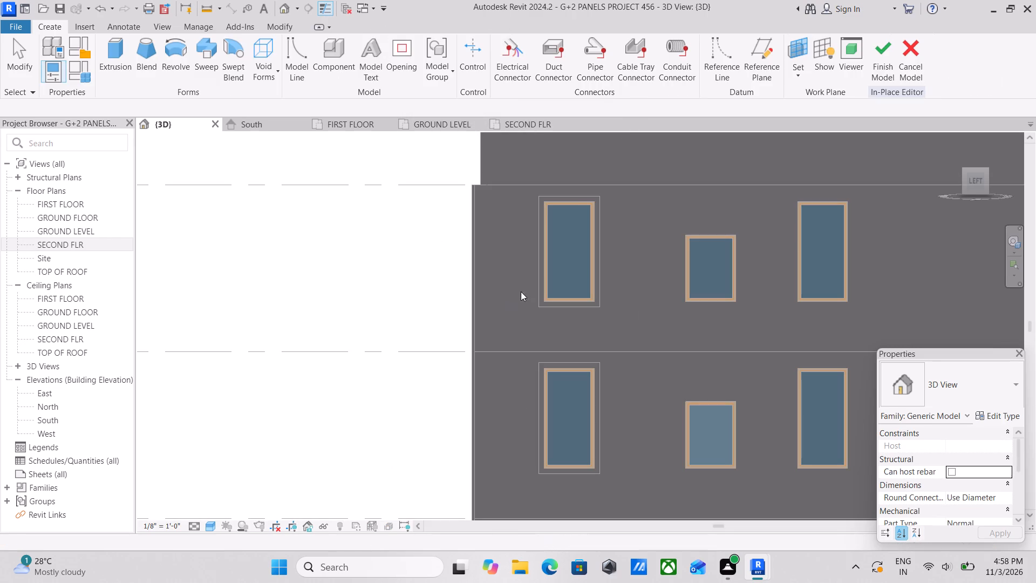
# Set the work plane by picking the left facade's upper wall face around the top-floor windows.
pyautogui.click(798, 79)
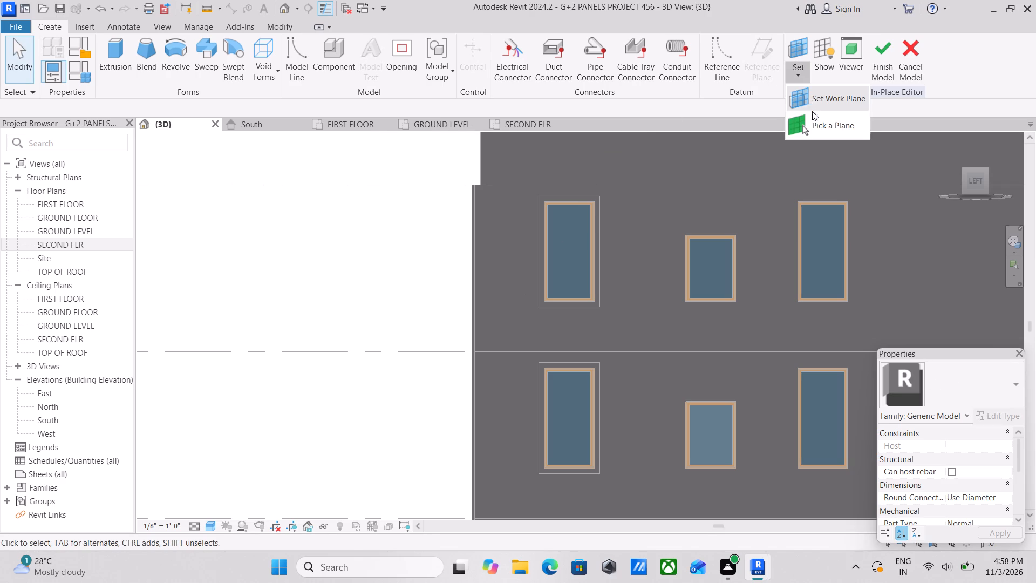
pyautogui.click(815, 127)
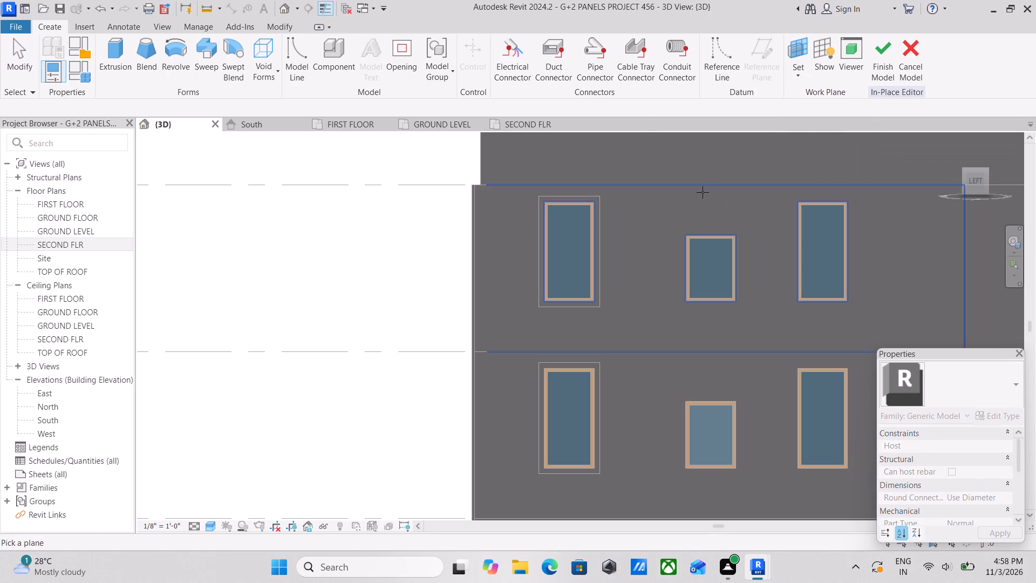
pyautogui.click(702, 190)
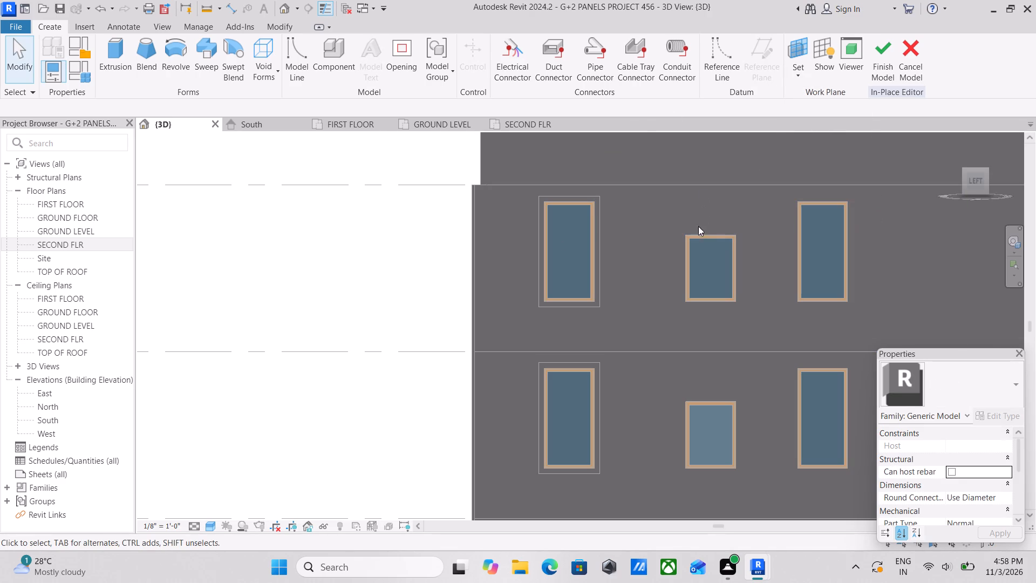
# Start an Extrusion and sketch a rectangle tracing the outer frame of the left facade's small top-floor middle window.
pyautogui.scroll(2, 694, 239)
pyautogui.moveTo(694, 236); pyautogui.dragTo(600, 239, button='middle')
pyautogui.scroll(1, 585, 233)
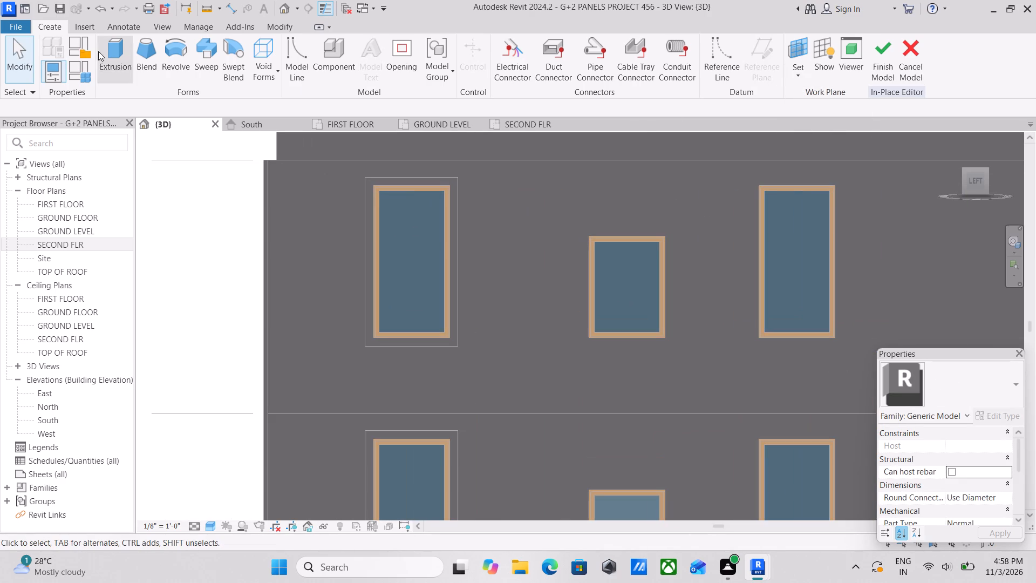
pyautogui.click(121, 56)
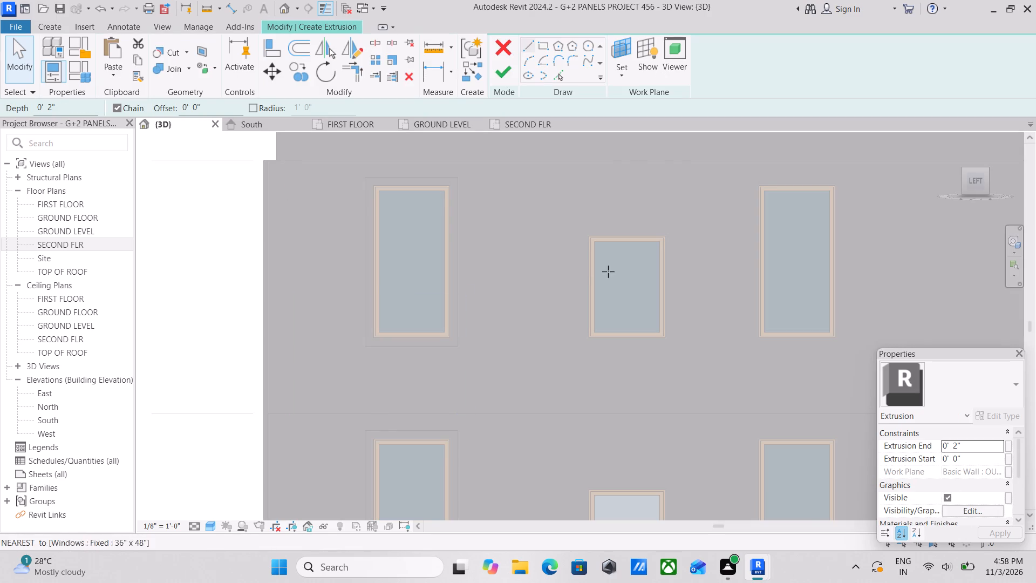
pyautogui.scroll(3, 608, 269)
pyautogui.click(540, 46)
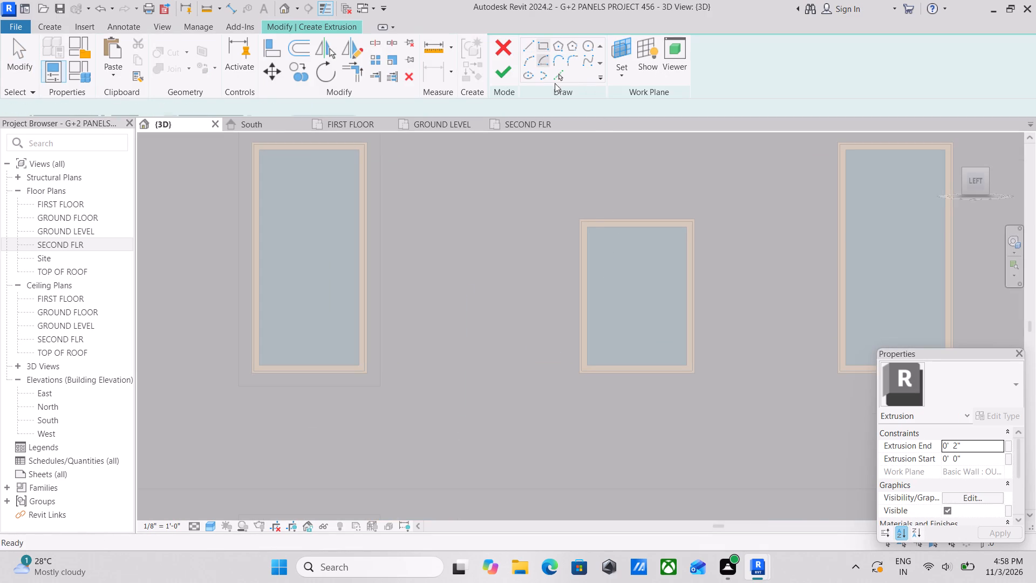
pyautogui.scroll(6, 582, 226)
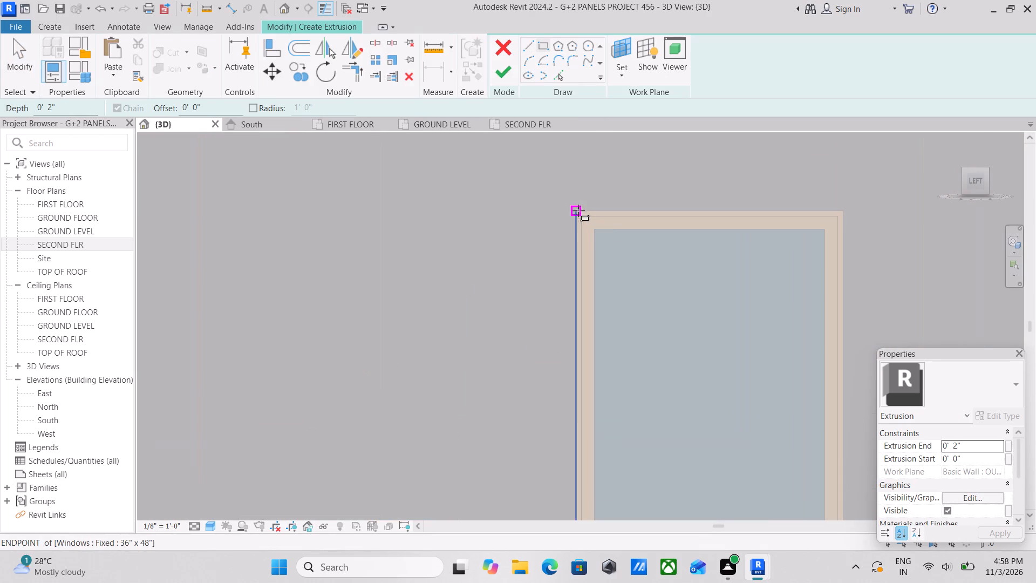
pyautogui.scroll(4, 578, 213)
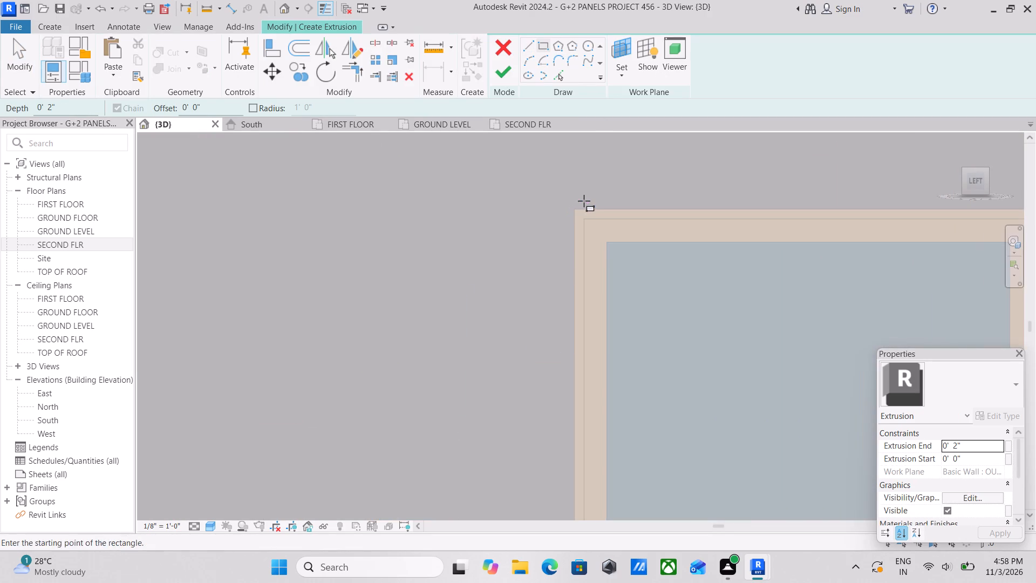
pyautogui.click(574, 208)
pyautogui.scroll(-2, 649, 314)
pyautogui.moveTo(649, 314); pyautogui.dragTo(625, 139, button='middle')
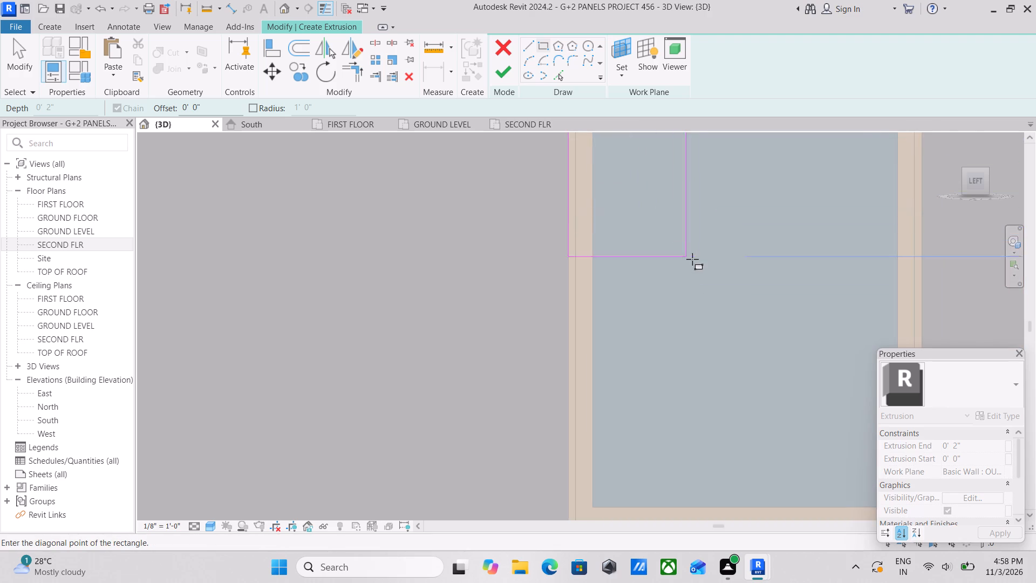
pyautogui.scroll(-6, 692, 259)
pyautogui.moveTo(714, 270); pyautogui.dragTo(609, 170, button='middle')
pyautogui.scroll(7, 691, 269)
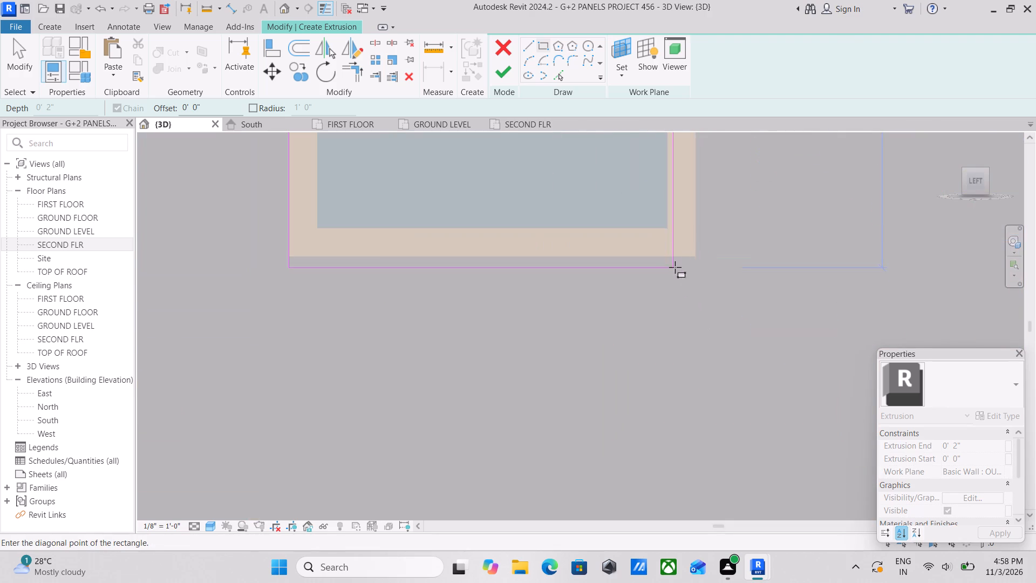
pyautogui.click(694, 256)
# Sketch a second rectangle around the same window from the same corners, offset 4" outward.
pyautogui.scroll(-3, 691, 257)
pyautogui.moveTo(705, 296); pyautogui.dragTo(725, 389, button='middle')
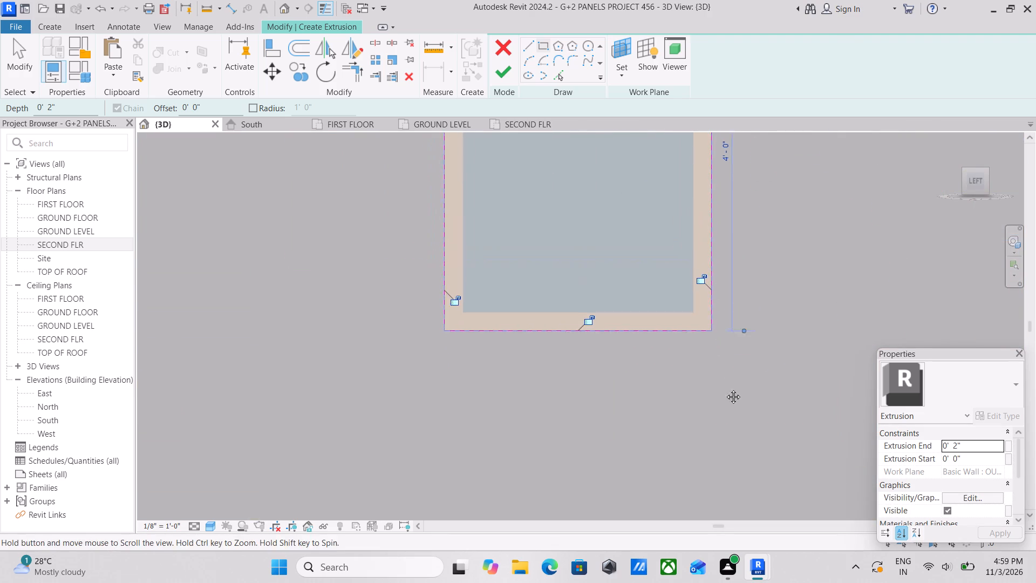
pyautogui.moveTo(725, 389); pyautogui.dragTo(731, 409, button='middle')
pyautogui.scroll(-2, 679, 295)
pyautogui.moveTo(679, 302); pyautogui.dragTo(708, 425, button='middle')
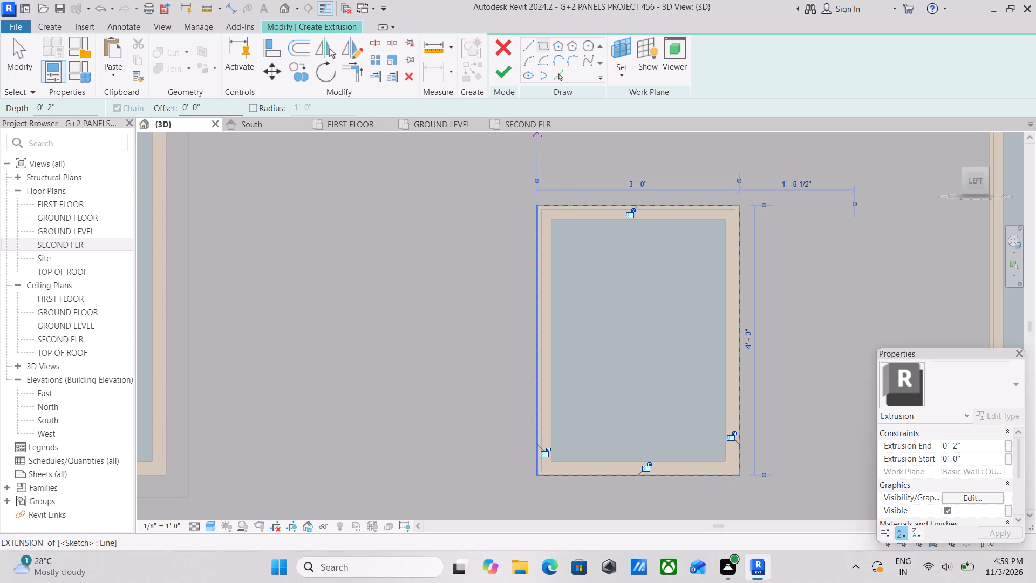
pyautogui.moveTo(220, 109); pyautogui.dragTo(154, 106)
pyautogui.press('2')
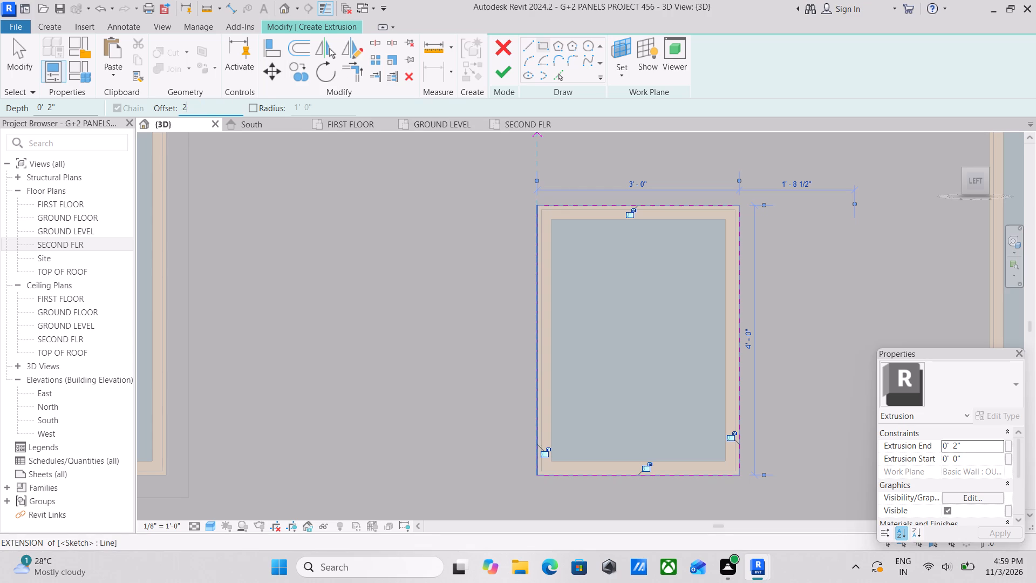
pyautogui.press('BackSpace')
pyautogui.press('4')
pyautogui.hotkey('shift', '"')
pyautogui.press('Return')
pyautogui.scroll(4, 520, 219)
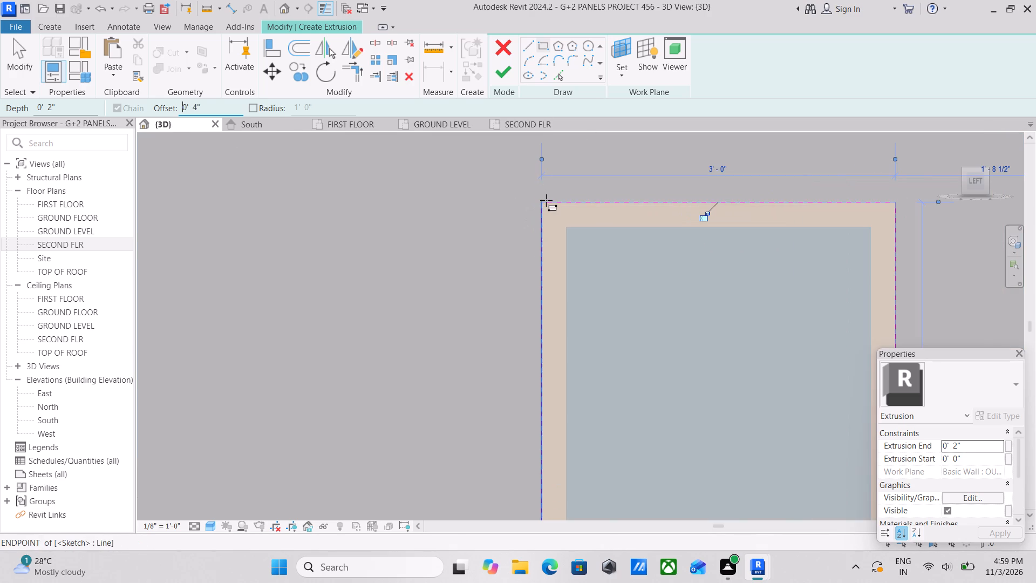
pyautogui.click(541, 203)
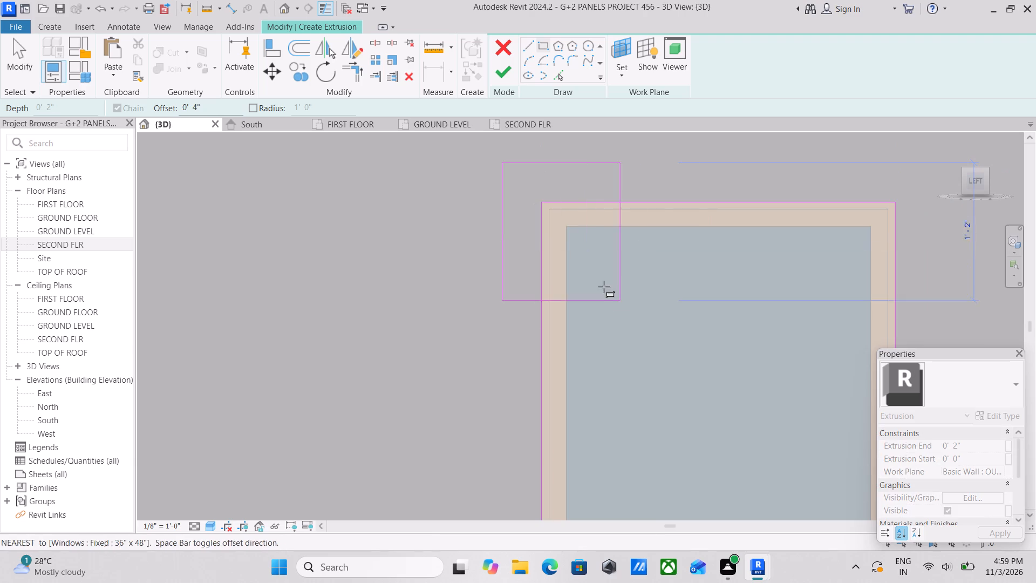
pyautogui.scroll(-1, 690, 398)
pyautogui.moveTo(680, 397); pyautogui.dragTo(557, 178, button='middle')
pyautogui.scroll(-3, 605, 240)
pyautogui.moveTo(635, 280); pyautogui.dragTo(603, 216, button='middle')
pyautogui.scroll(1, 605, 217)
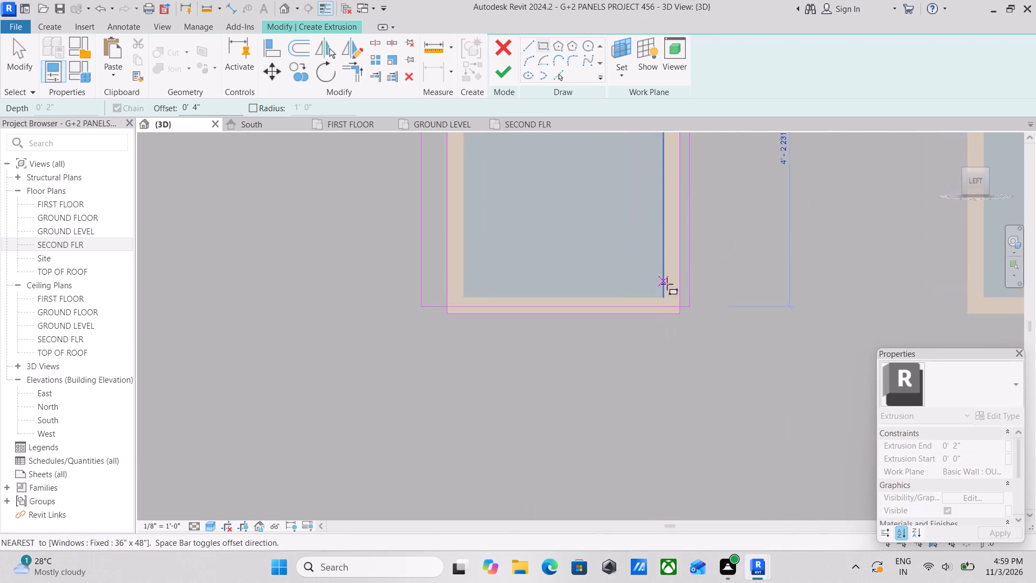
pyautogui.scroll(2, 672, 296)
pyautogui.click(684, 315)
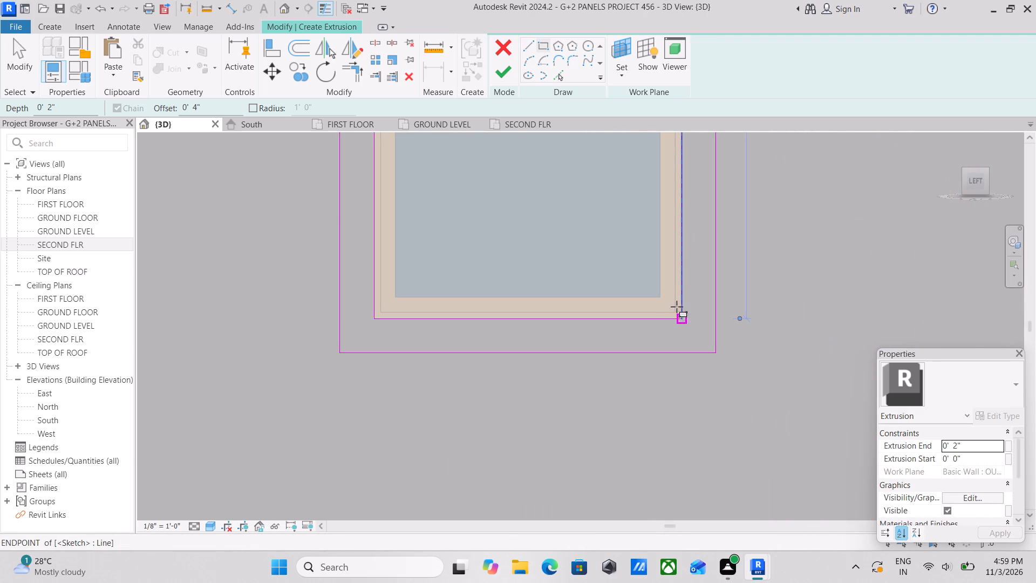
# Finish the surround frame's extrusion at a depth of 2" and finish the in-place model.
pyautogui.scroll(-3, 664, 296)
pyautogui.scroll(-3, 590, 279)
pyautogui.moveTo(599, 311); pyautogui.dragTo(644, 428, button='middle')
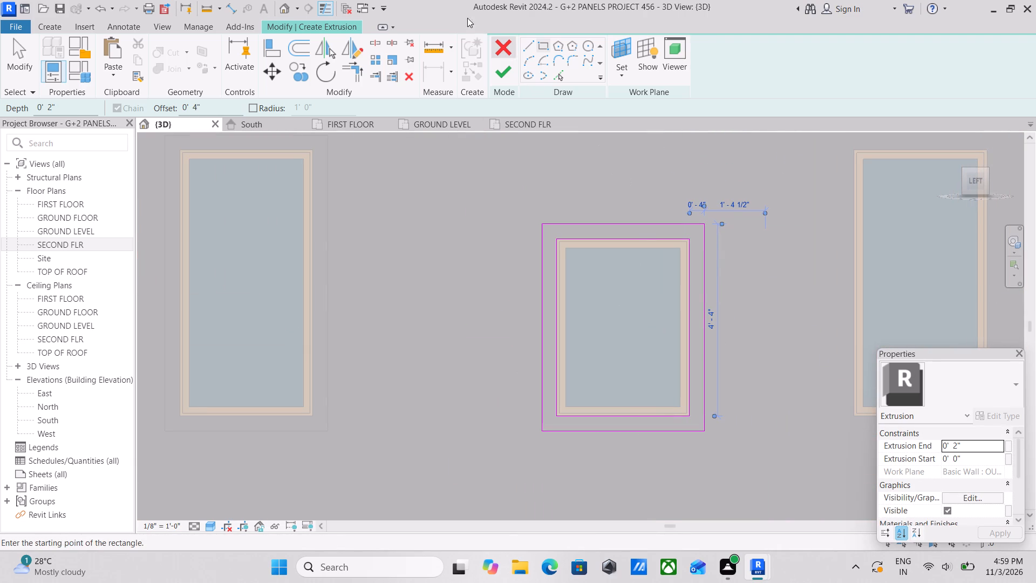
pyautogui.click(501, 69)
pyautogui.scroll(-2, 608, 223)
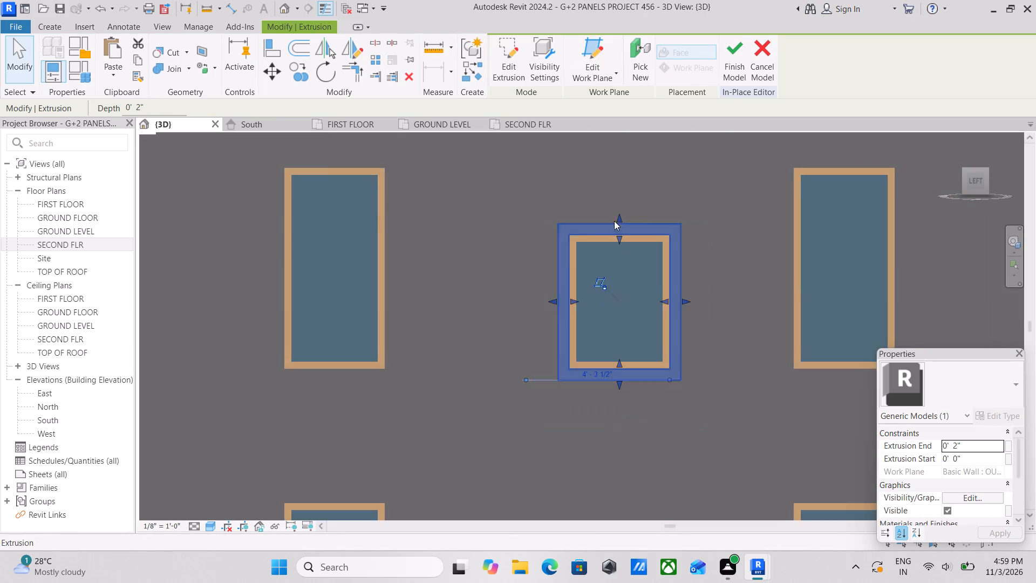
pyautogui.scroll(-1, 614, 221)
pyautogui.click(733, 48)
# Copy the surround frame of the left facade's top-floor middle window onto the first-floor middle window, aligning by top-edge midpoints.
pyautogui.scroll(-3, 686, 248)
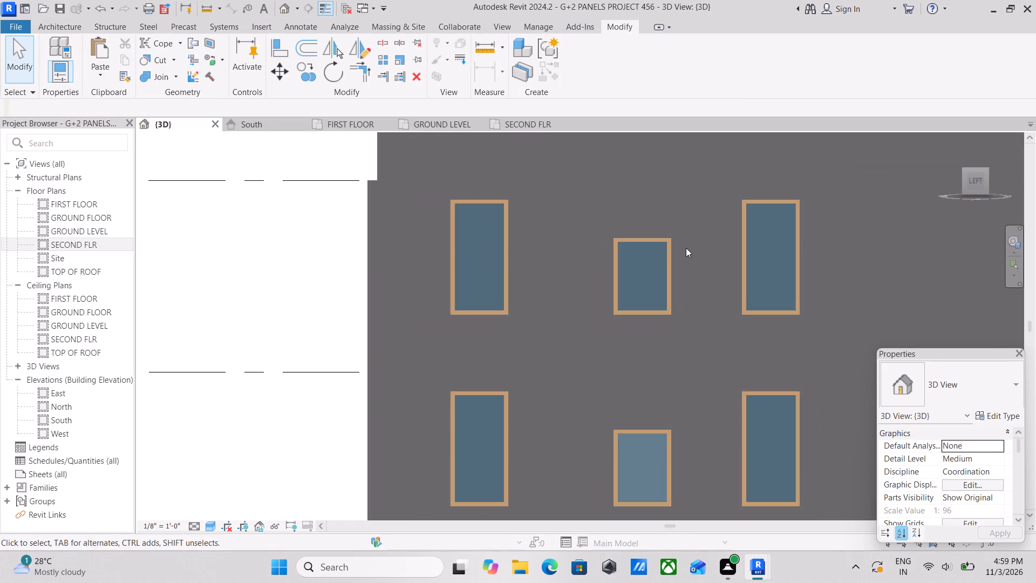
pyautogui.scroll(-2, 686, 248)
pyautogui.keyDown('shift'); pyautogui.moveTo(701, 252); pyautogui.dragTo(752, 300, button='middle'); pyautogui.keyUp('shift')
pyautogui.scroll(2, 651, 219)
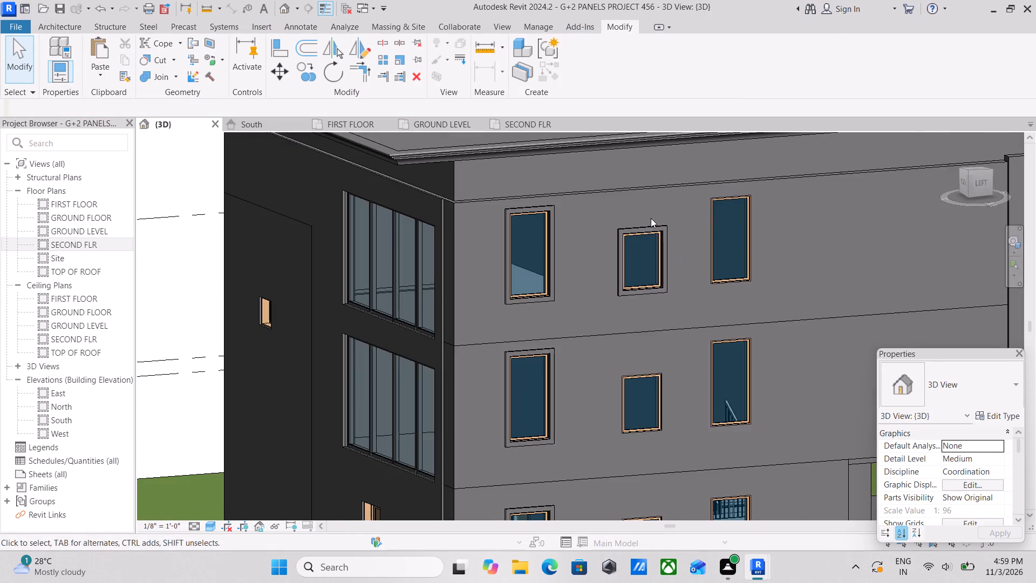
pyautogui.scroll(1, 651, 218)
pyautogui.click(654, 236)
pyautogui.scroll(2, 654, 236)
pyautogui.moveTo(627, 228); pyautogui.dragTo(571, 201, button='middle')
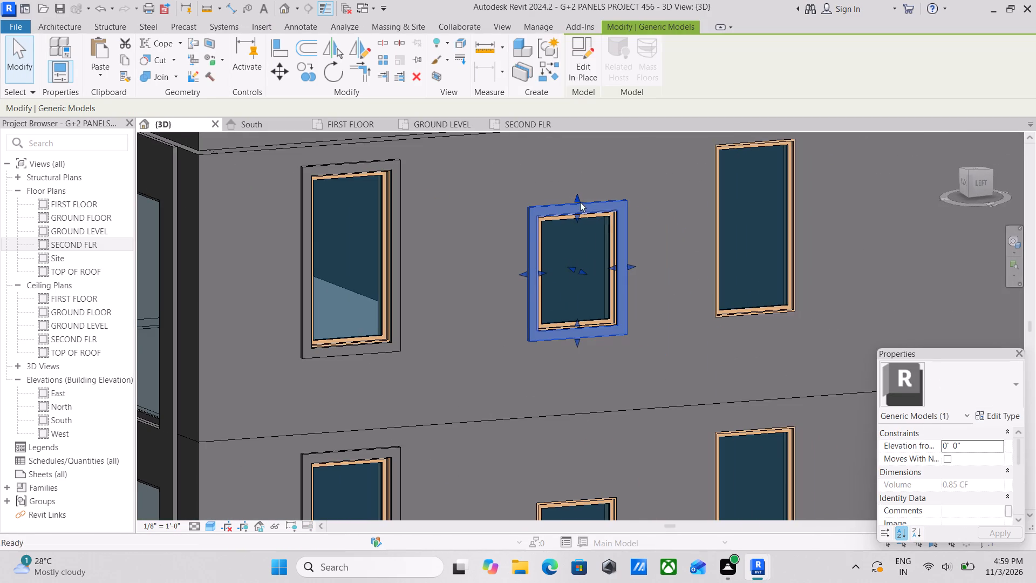
pyautogui.click(985, 186)
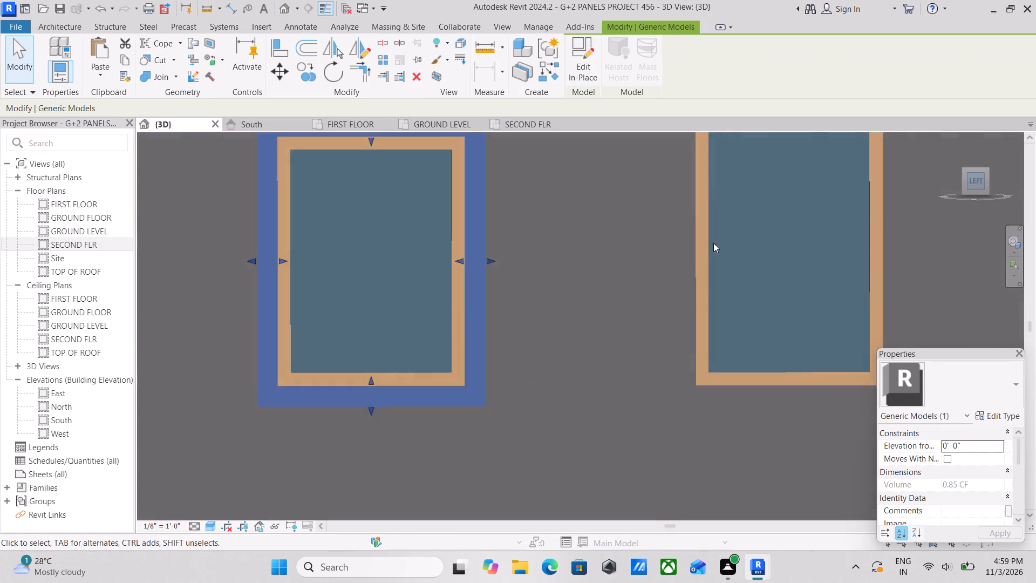
pyautogui.scroll(-3, 611, 243)
pyautogui.write('CO')
pyautogui.scroll(-4, 595, 257)
pyautogui.moveTo(601, 256); pyautogui.dragTo(590, 201, button='middle')
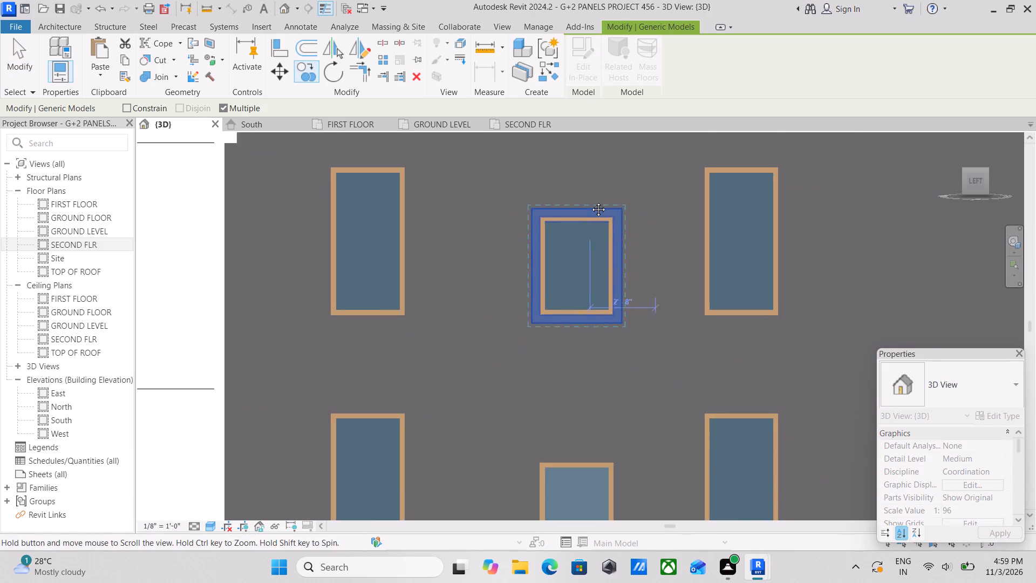
pyautogui.moveTo(590, 201); pyautogui.dragTo(597, 126, button='middle')
pyautogui.scroll(1, 597, 125)
pyautogui.moveTo(583, 173); pyautogui.dragTo(551, 244, button='middle')
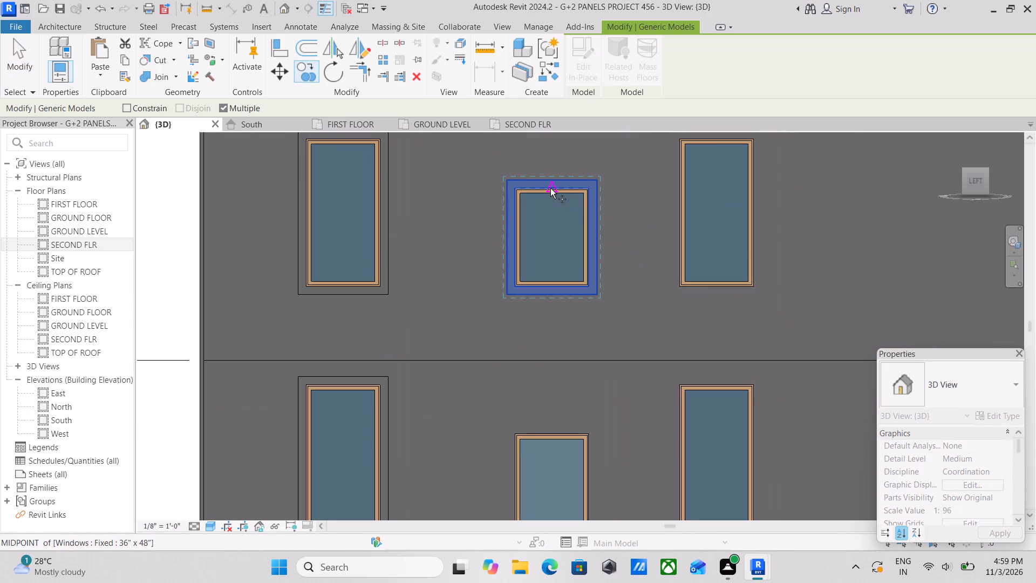
pyautogui.click(550, 188)
pyautogui.moveTo(528, 280); pyautogui.dragTo(534, 223, button='middle')
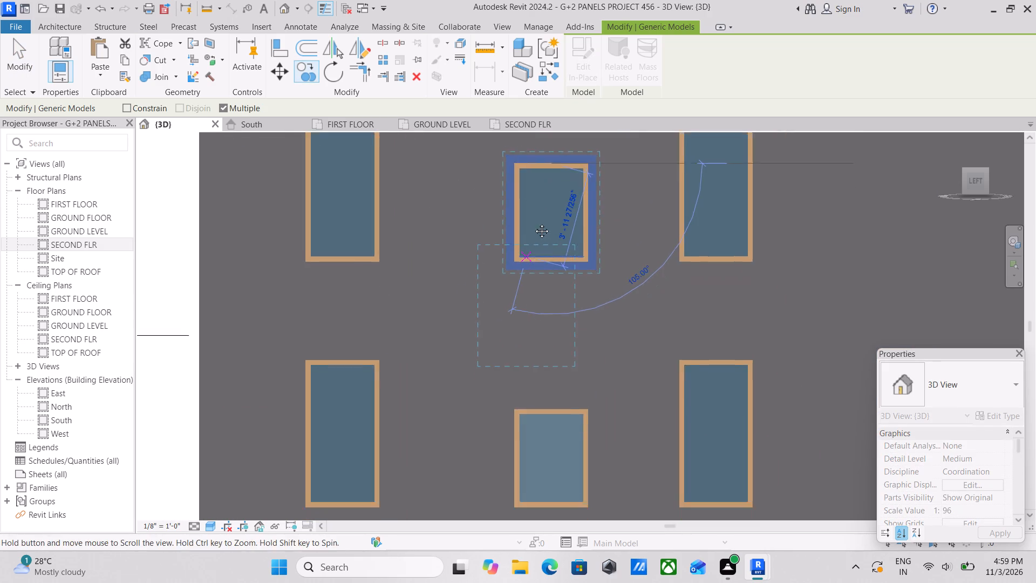
pyautogui.moveTo(534, 223); pyautogui.dragTo(574, 128, button='middle')
pyautogui.scroll(1, 578, 126)
pyautogui.scroll(2, 595, 286)
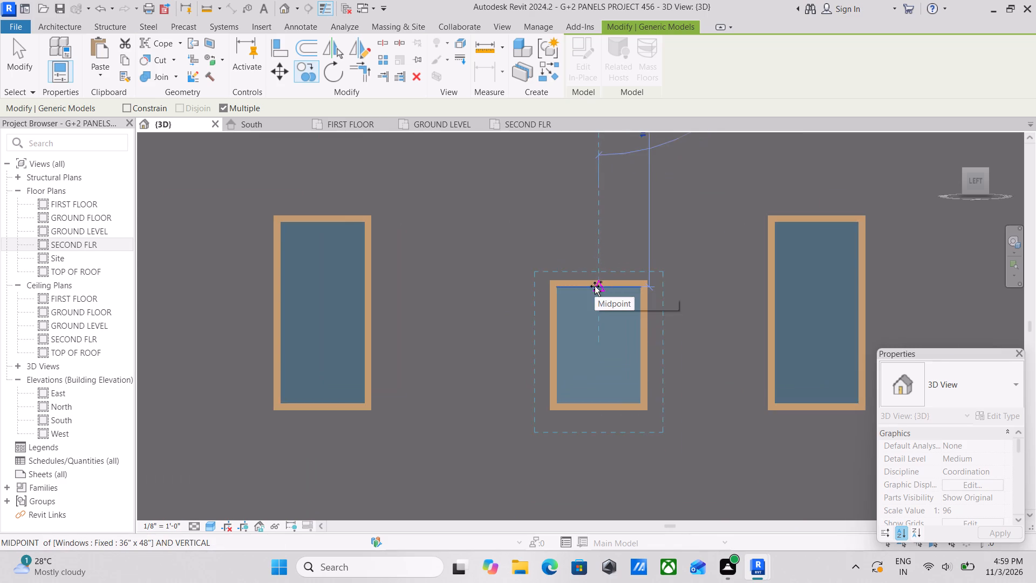
pyautogui.scroll(3, 595, 286)
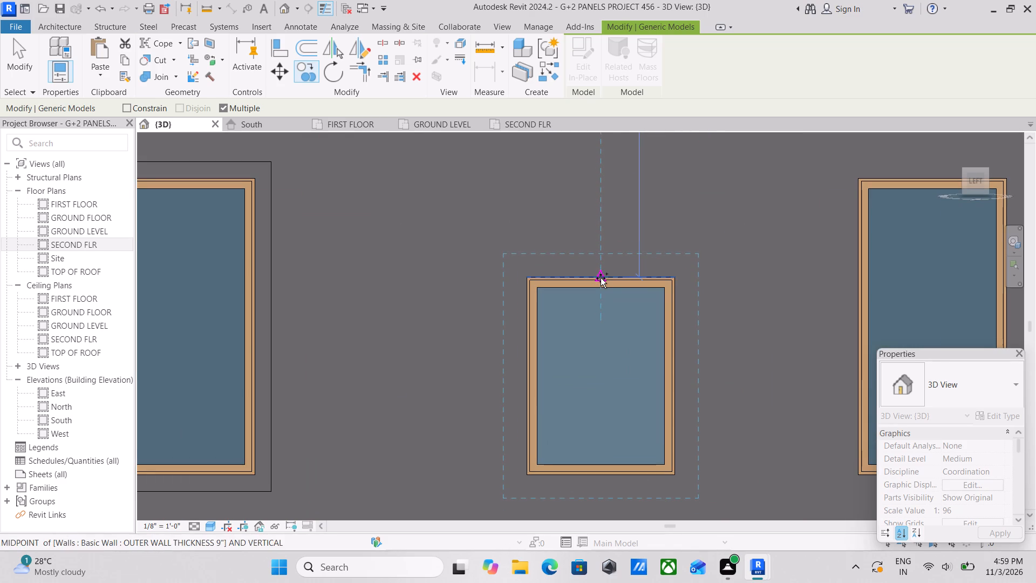
pyautogui.click(599, 277)
# Place another copy of the small surround frame around the left facade's ground-floor middle window, aligned to its top-edge midpoint.
pyautogui.scroll(-4, 598, 276)
pyautogui.moveTo(598, 276); pyautogui.dragTo(619, 112, button='middle')
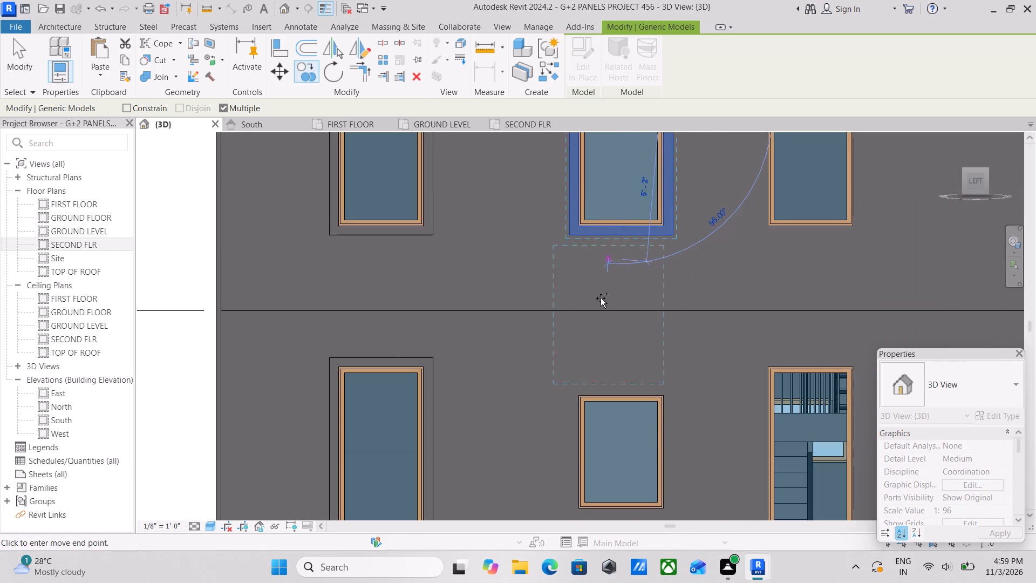
pyautogui.scroll(2, 624, 401)
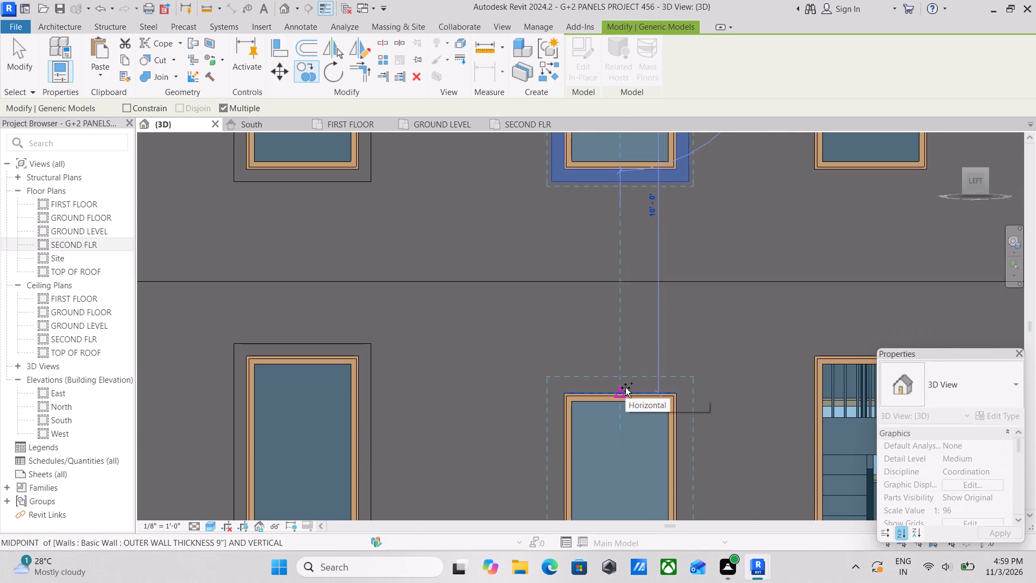
pyautogui.click(624, 390)
pyautogui.scroll(-6, 633, 380)
pyautogui.moveTo(634, 364); pyautogui.dragTo(659, 242, button='middle')
pyautogui.scroll(1, 661, 241)
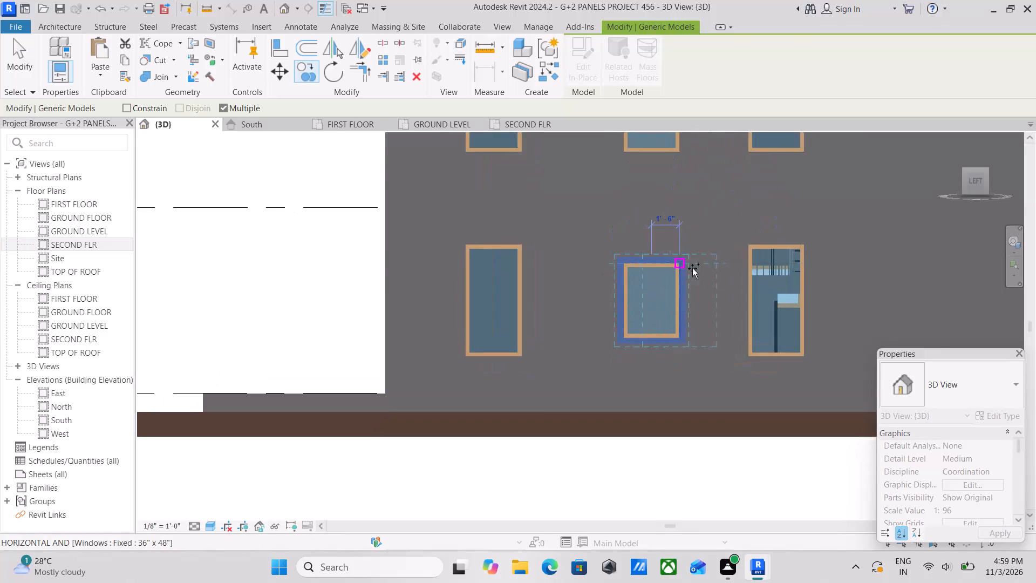
pyautogui.moveTo(708, 262); pyautogui.dragTo(584, 358, button='middle')
pyautogui.scroll(-3, 602, 303)
pyautogui.moveTo(594, 324); pyautogui.dragTo(571, 427, button='middle')
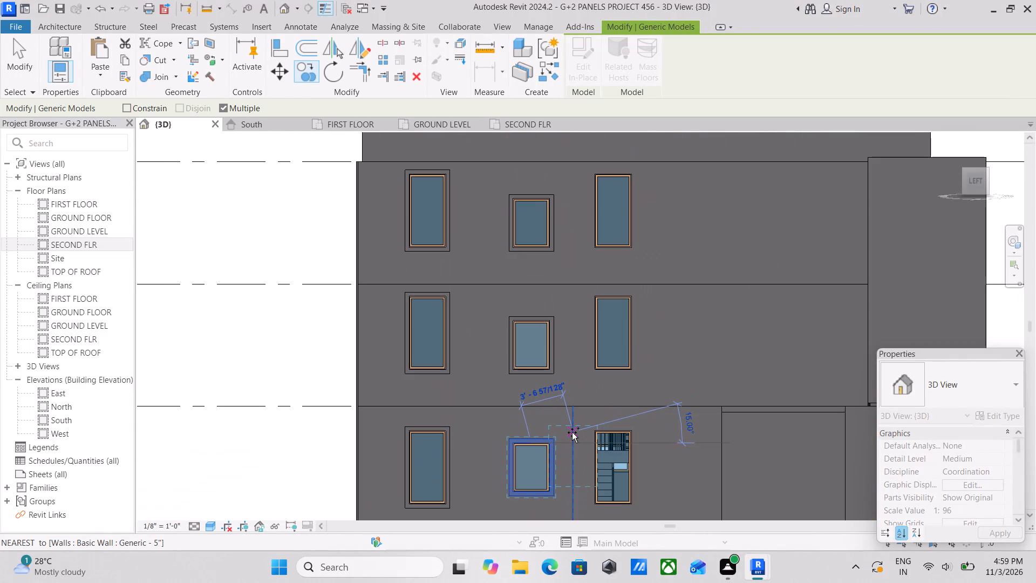
pyautogui.press('Escape')
pyautogui.press('Escape')
# Copy the top-floor tall window's surround frame across to the unframed tall window beyond the middle one, aligning by top-edge midpoints.
pyautogui.scroll(-2, 459, 194)
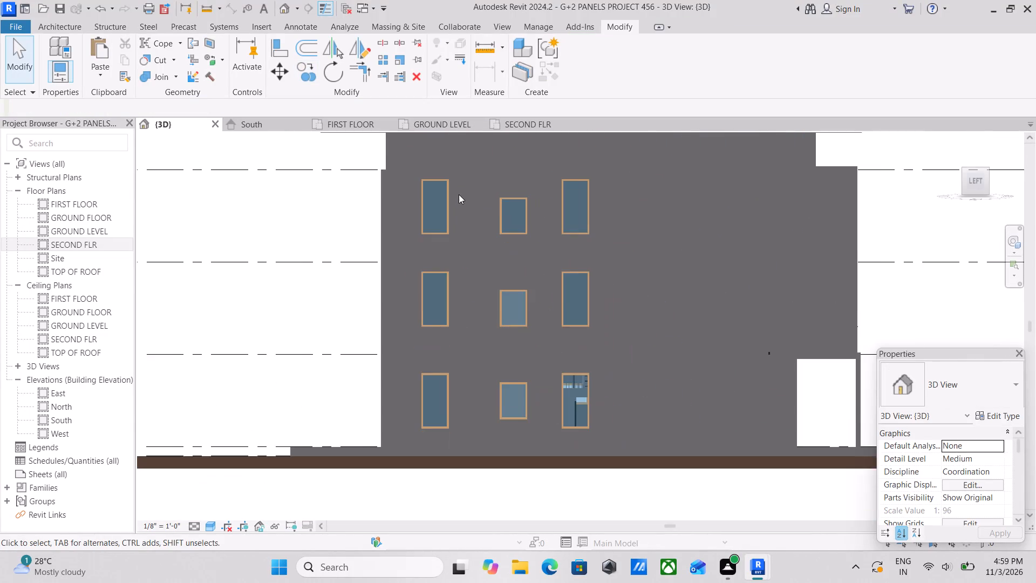
pyautogui.moveTo(466, 197); pyautogui.dragTo(494, 226, button='middle')
pyautogui.scroll(1, 602, 459)
pyautogui.scroll(2, 483, 225)
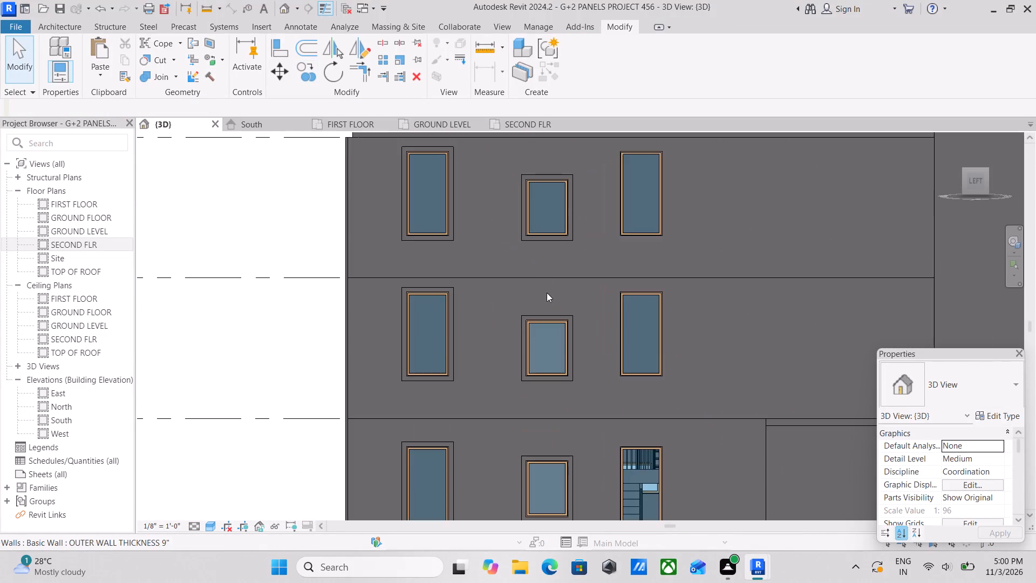
pyautogui.scroll(1, 540, 297)
pyautogui.moveTo(482, 185); pyautogui.dragTo(488, 246, button='middle')
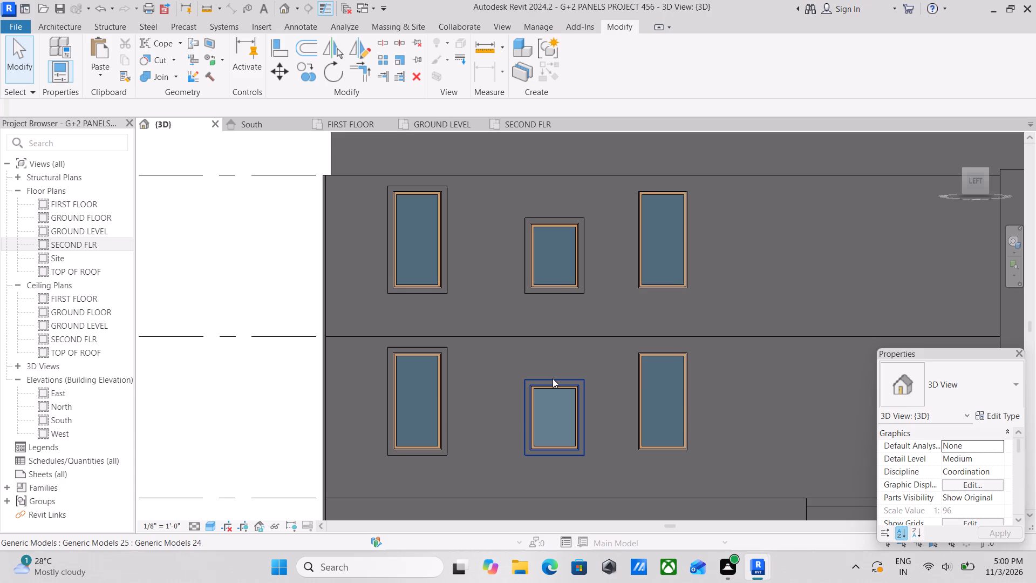
pyautogui.click(448, 194)
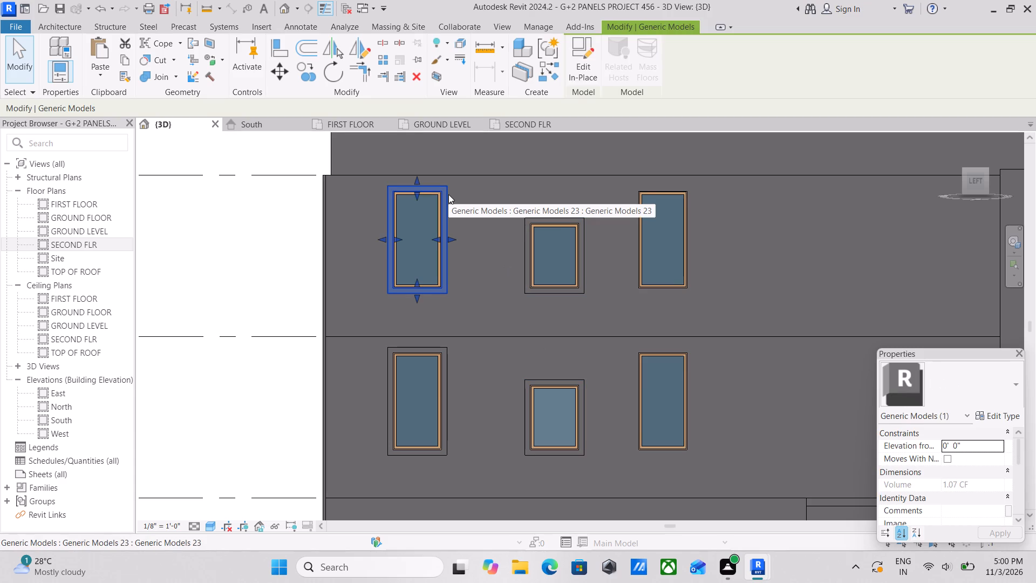
pyautogui.write('CO')
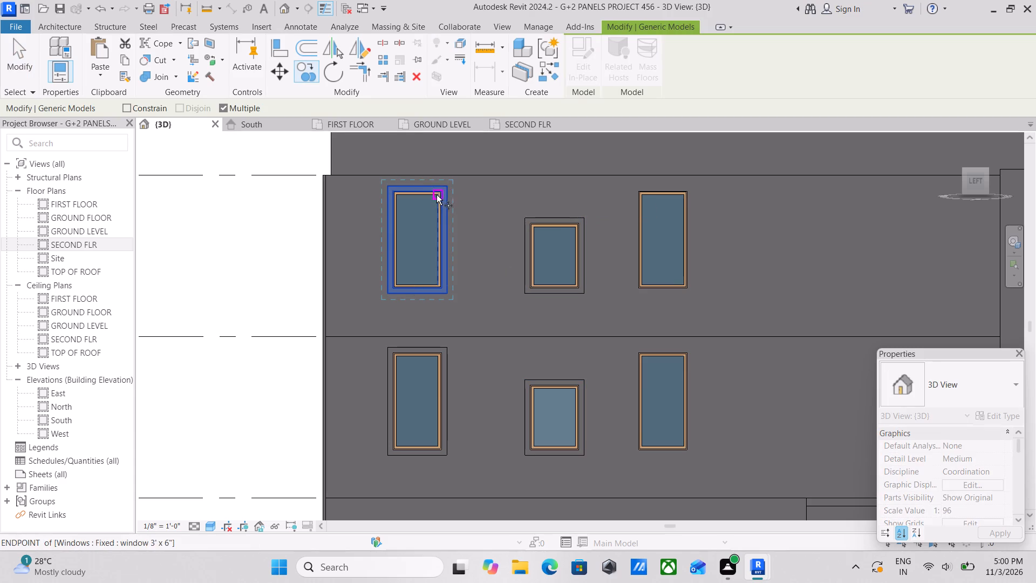
pyautogui.scroll(5, 431, 195)
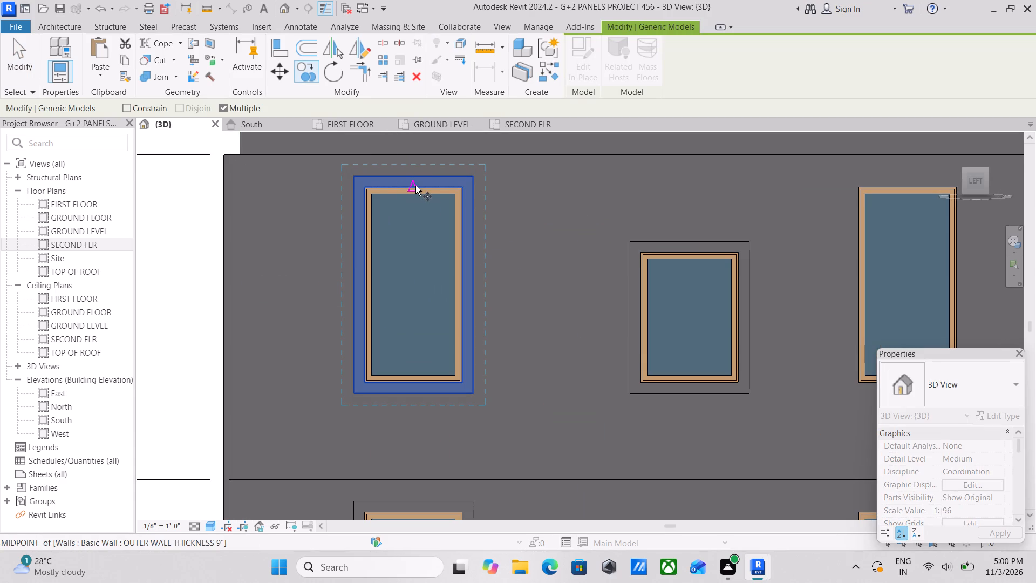
pyautogui.click(415, 185)
pyautogui.moveTo(556, 218); pyautogui.dragTo(385, 219, button='middle')
pyautogui.moveTo(527, 204); pyautogui.dragTo(467, 204, button='middle')
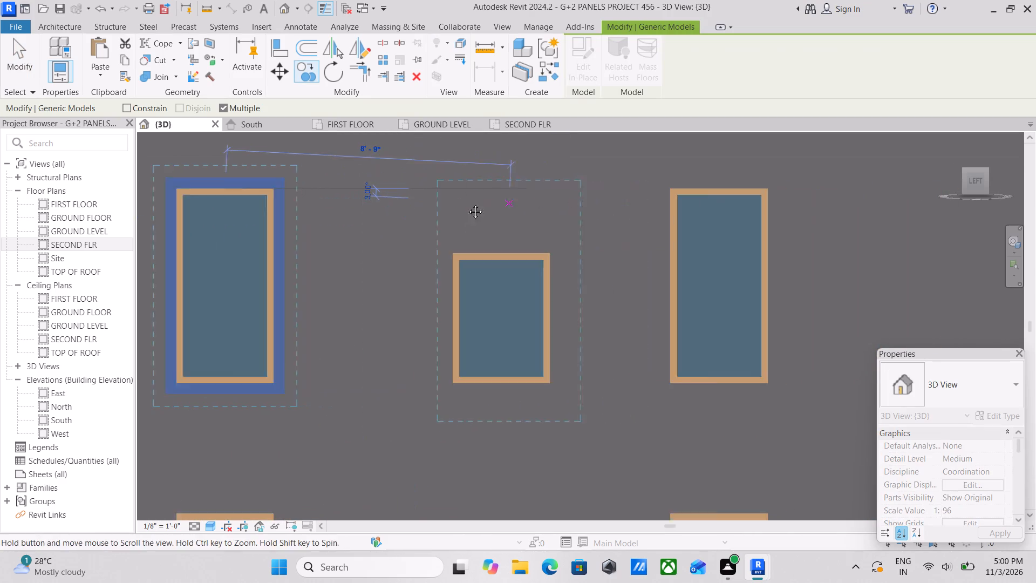
pyautogui.moveTo(467, 204); pyautogui.dragTo(415, 206, button='middle')
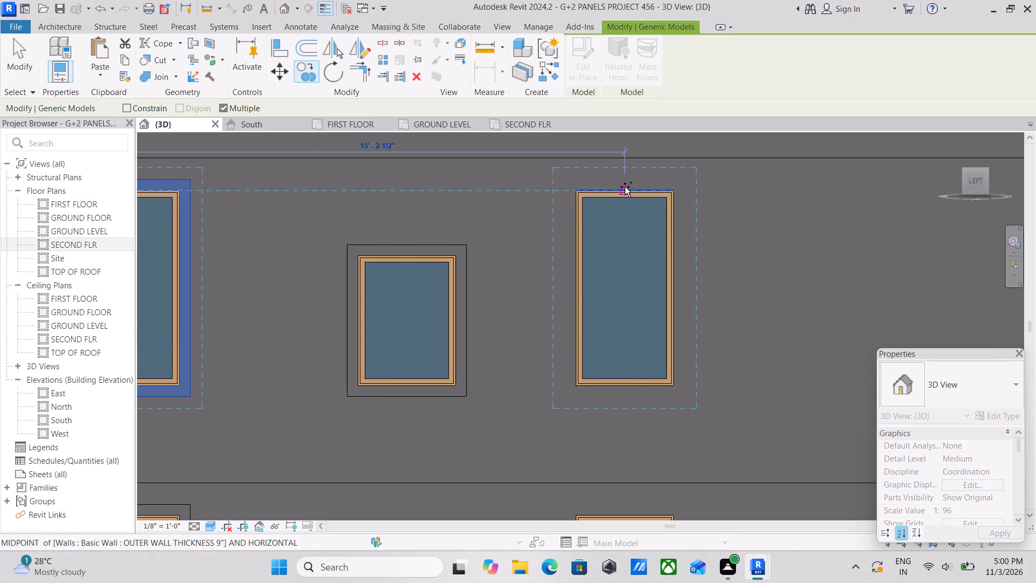
pyautogui.click(625, 187)
# Place another copy of the tall surround frame around the first-floor tall window directly below, aligned to its top-edge midpoint.
pyautogui.scroll(-3, 636, 222)
pyautogui.moveTo(621, 218); pyautogui.dragTo(611, 137, button='middle')
pyautogui.scroll(2, 610, 326)
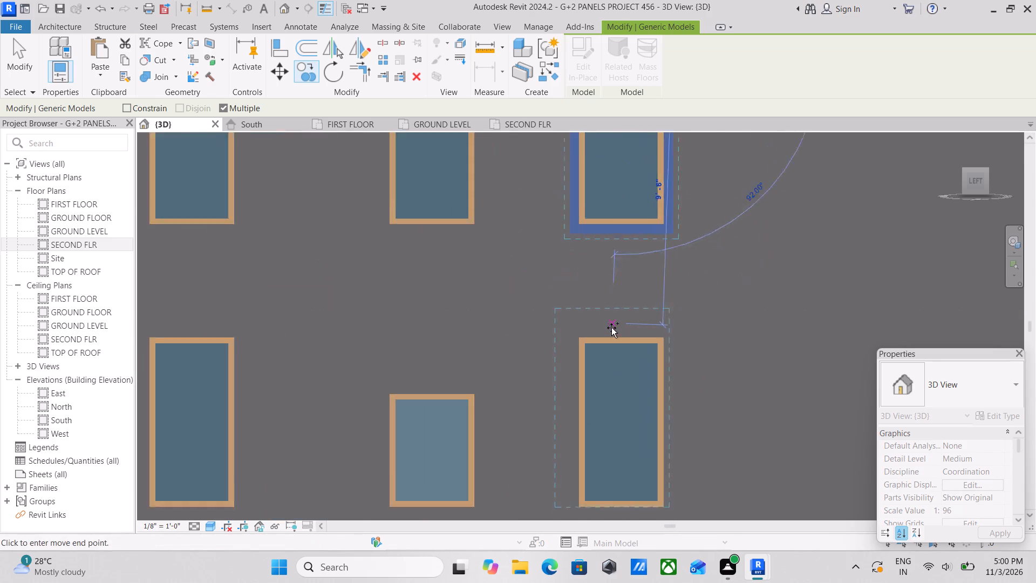
pyautogui.scroll(1, 611, 328)
pyautogui.moveTo(611, 311); pyautogui.dragTo(590, 225, button='middle')
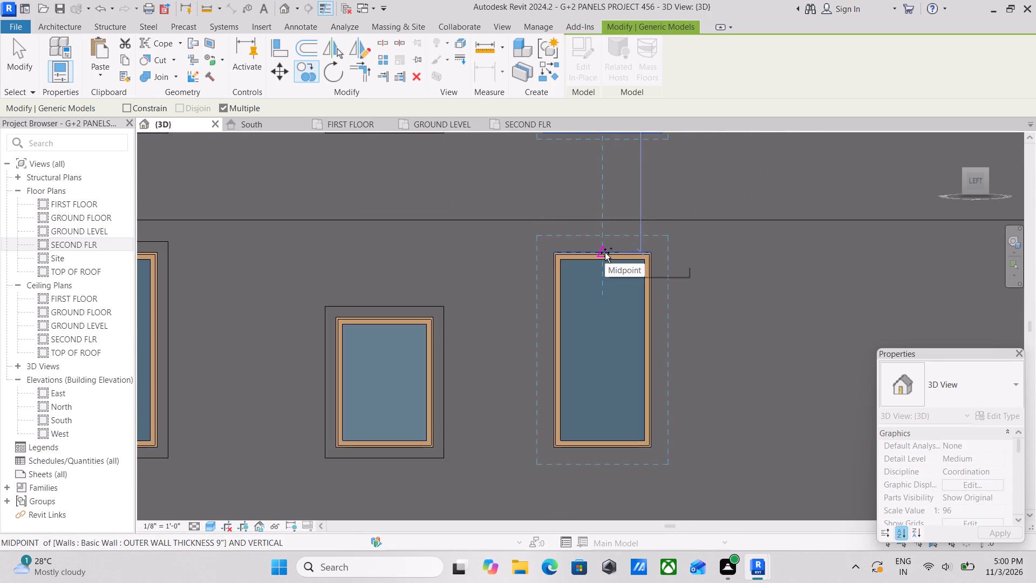
pyautogui.click(604, 253)
# Place the last copy of the tall surround frame around the ground-floor stair window in the same column, aligned to its top-edge midpoint.
pyautogui.scroll(-2, 616, 248)
pyautogui.moveTo(610, 246); pyautogui.dragTo(565, 155, button='middle')
pyautogui.scroll(-1, 562, 325)
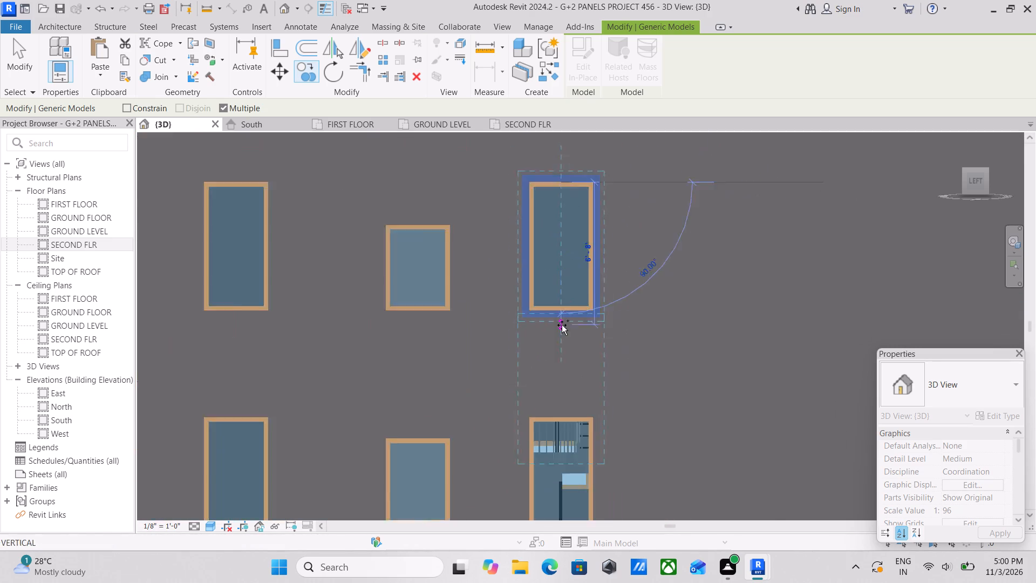
pyautogui.scroll(-1, 562, 325)
pyautogui.moveTo(559, 314); pyautogui.dragTo(569, 212, button='middle')
pyautogui.scroll(3, 561, 301)
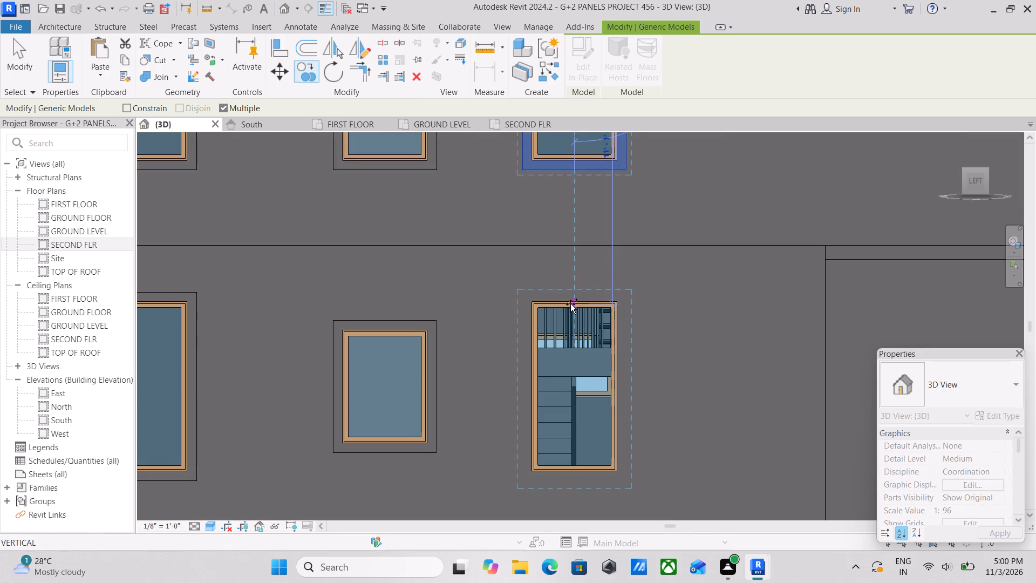
pyautogui.scroll(4, 572, 299)
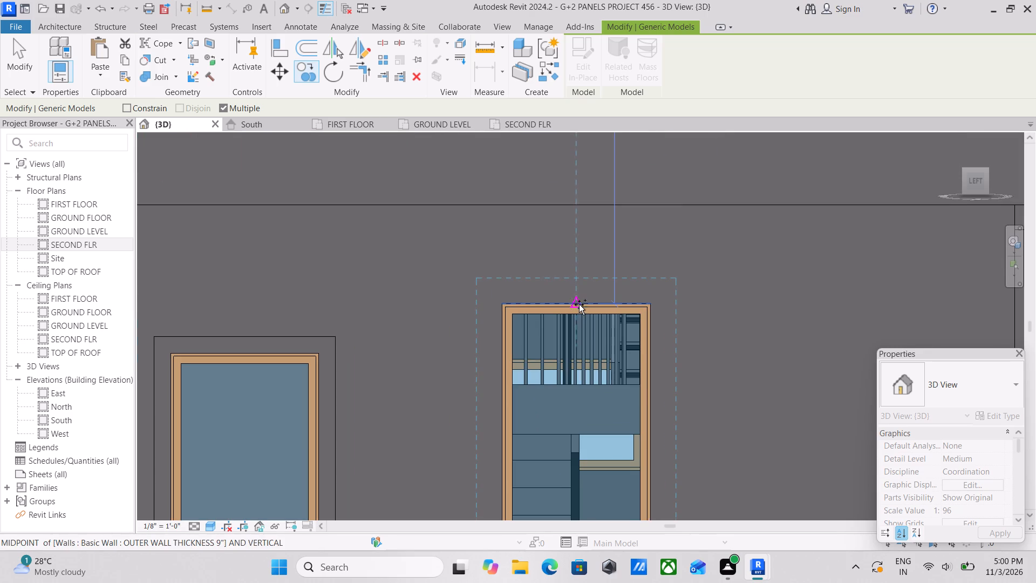
pyautogui.click(576, 302)
pyautogui.scroll(-4, 601, 208)
pyautogui.moveTo(604, 229); pyautogui.dragTo(594, 365, button='middle')
pyautogui.scroll(-4, 604, 354)
pyautogui.moveTo(600, 362); pyautogui.dragTo(591, 378, button='middle')
pyautogui.scroll(1, 591, 378)
pyautogui.press('Escape')
pyautogui.press('Escape')
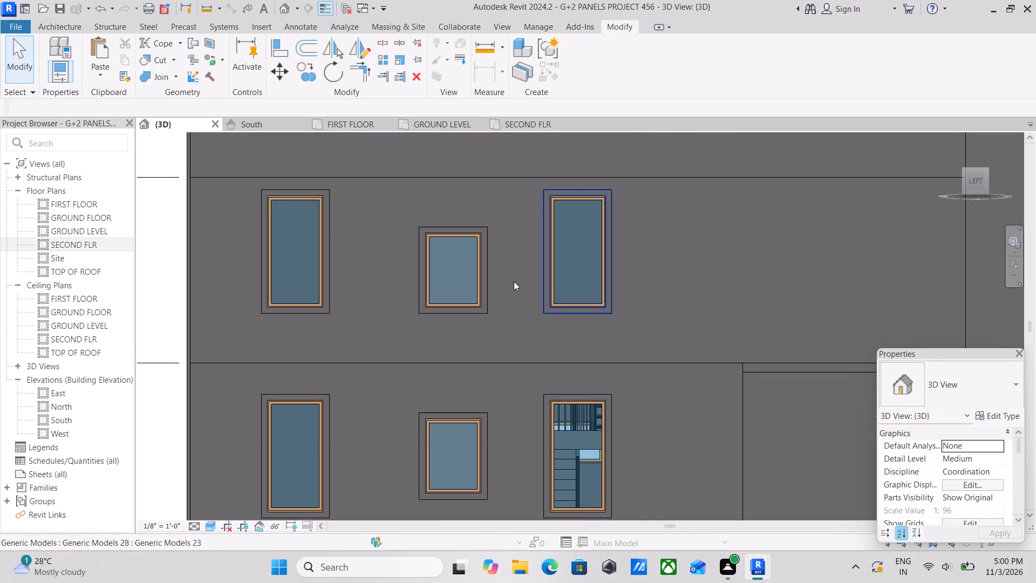
pyautogui.scroll(-3, 319, 144)
pyautogui.press('Escape')
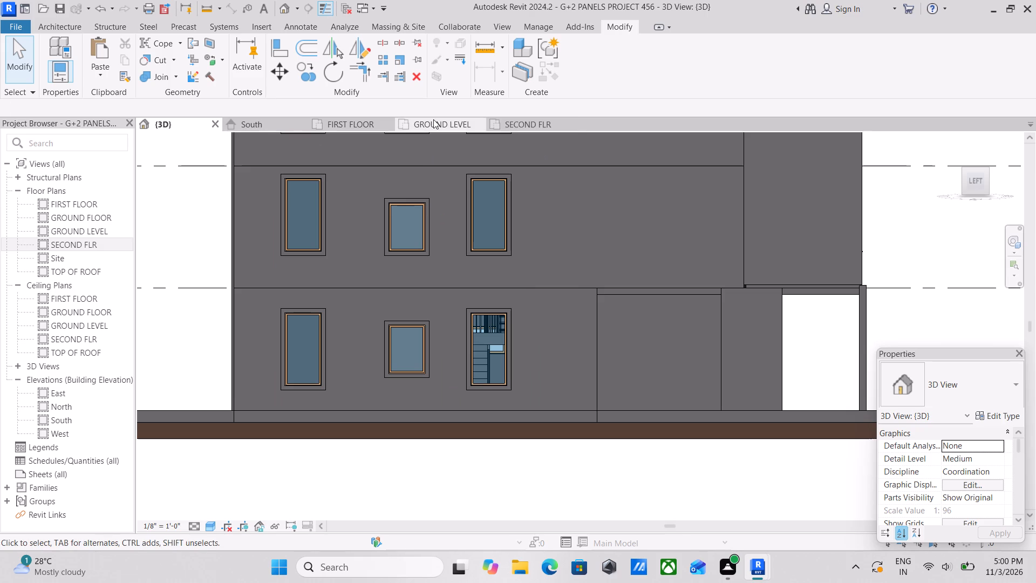
# In the GROUND LEVEL plan, copy the U-shaped staircase with its railings and paste it aligned to the FIRST FLOOR and SECOND FLR floor plan views.
pyautogui.click(431, 119)
pyautogui.scroll(-4, 685, 283)
pyautogui.scroll(-1, 636, 232)
pyautogui.moveTo(630, 243); pyautogui.dragTo(614, 338, button='middle')
pyautogui.scroll(1, 609, 338)
pyautogui.click(552, 269)
pyautogui.scroll(5, 547, 275)
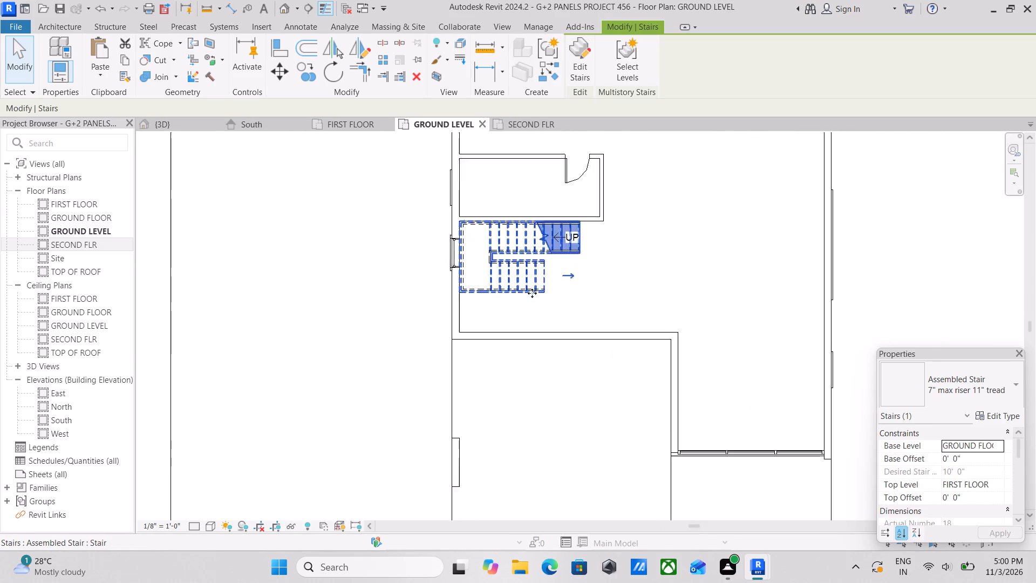
pyautogui.scroll(5, 532, 293)
pyautogui.moveTo(461, 342); pyautogui.dragTo(471, 359, button='middle')
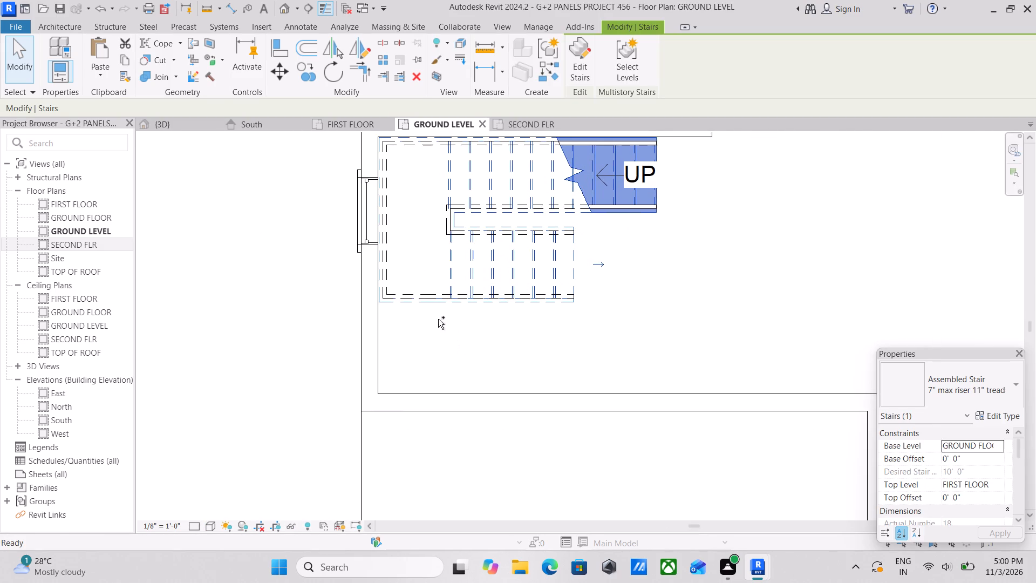
pyautogui.keyDown('ctrl'); pyautogui.click(412, 295); pyautogui.keyUp('ctrl')
pyautogui.moveTo(619, 358); pyautogui.dragTo(445, 168)
pyautogui.scroll(-3, 457, 180)
pyautogui.moveTo(463, 199); pyautogui.dragTo(473, 241, button='middle')
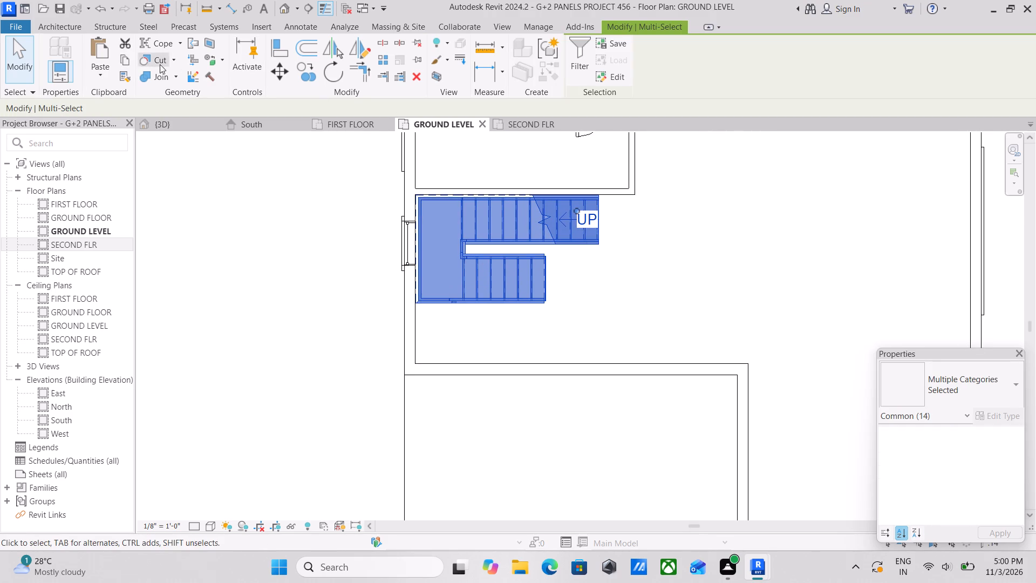
pyautogui.click(122, 64)
pyautogui.click(105, 73)
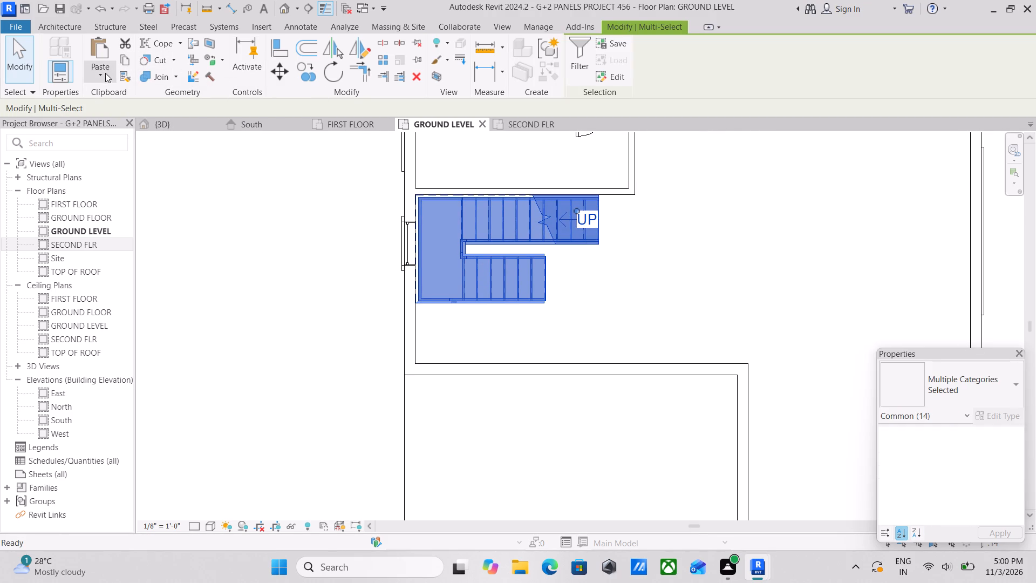
pyautogui.click(145, 152)
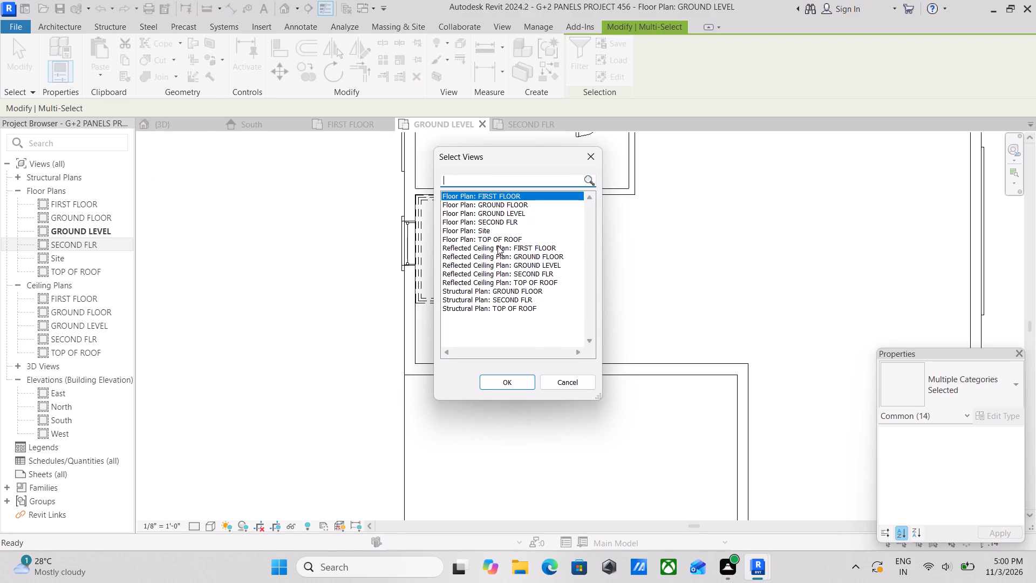
pyautogui.keyDown('ctrl'); pyautogui.click(503, 221); pyautogui.keyUp('ctrl')
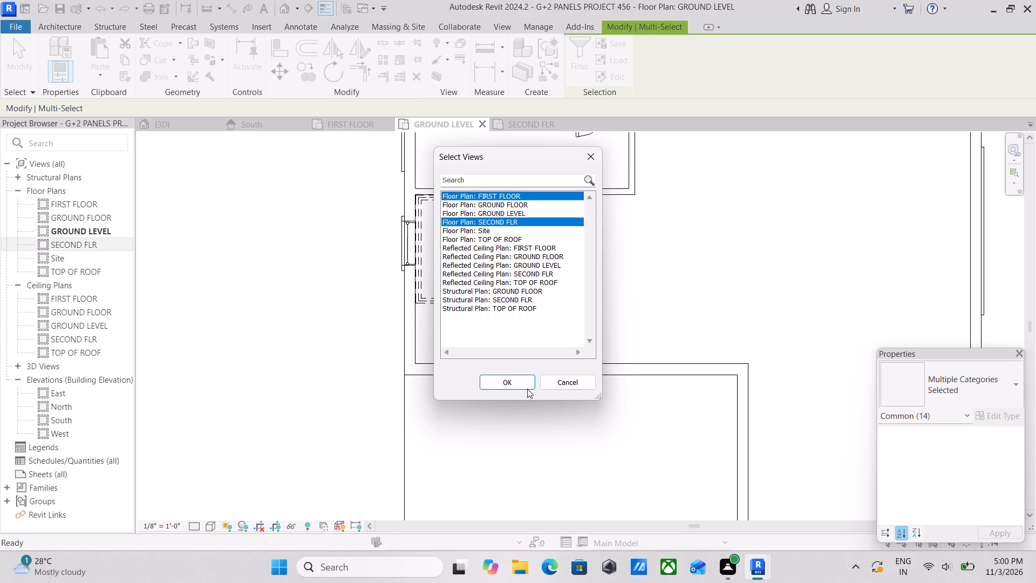
pyautogui.click(522, 382)
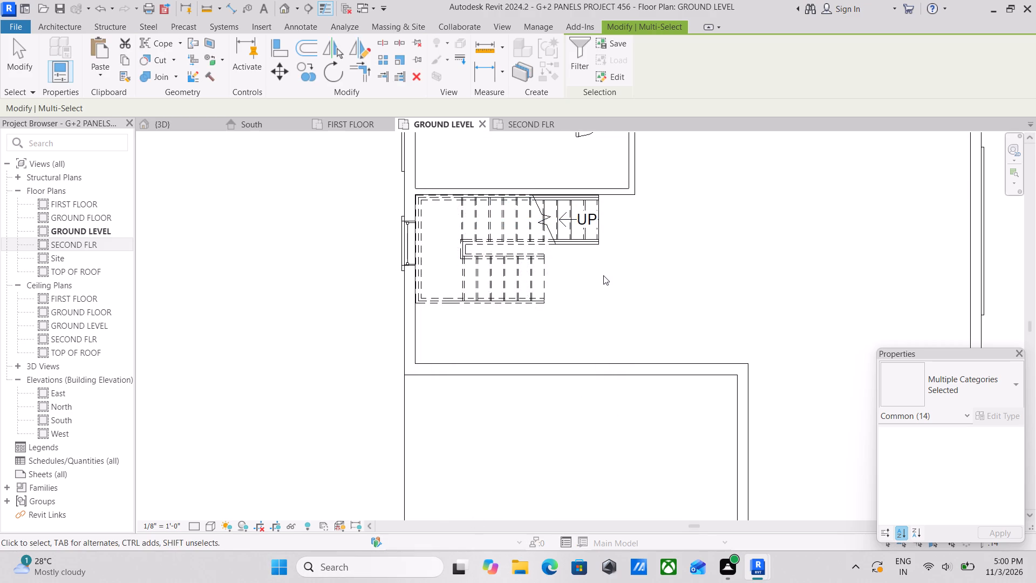
# In the 3D view, examine the stair-side facade's framed windows and the repeated staircase seen through them.
pyautogui.scroll(-9, 602, 277)
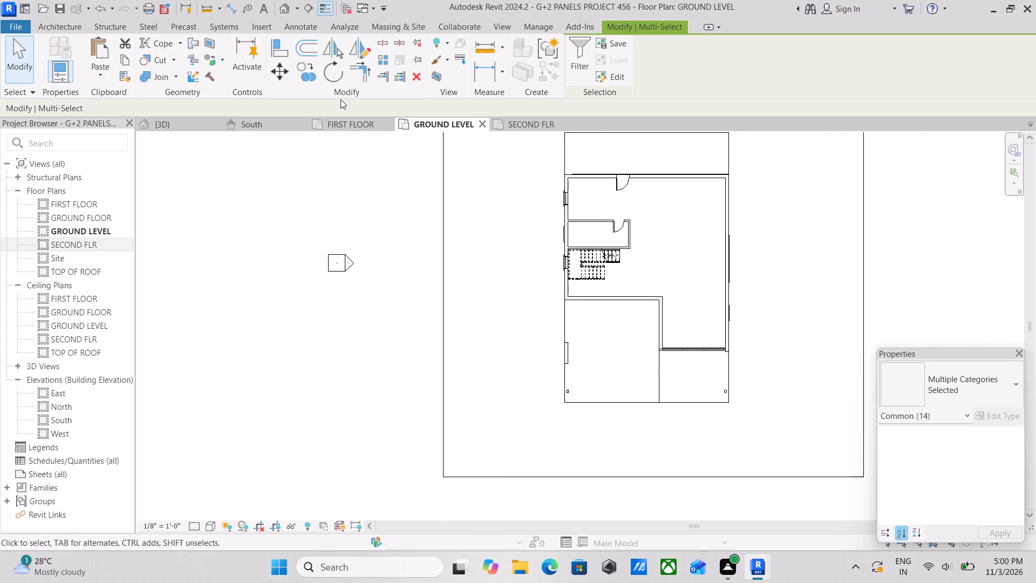
pyautogui.click(169, 126)
pyautogui.scroll(-3, 595, 302)
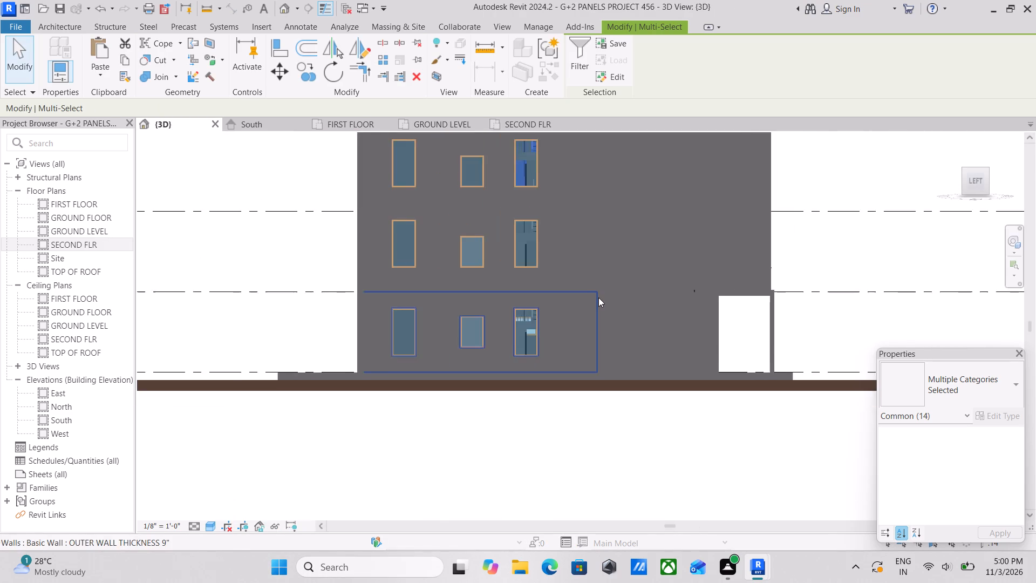
pyautogui.moveTo(598, 297); pyautogui.dragTo(598, 364, button='middle')
pyautogui.scroll(12, 540, 239)
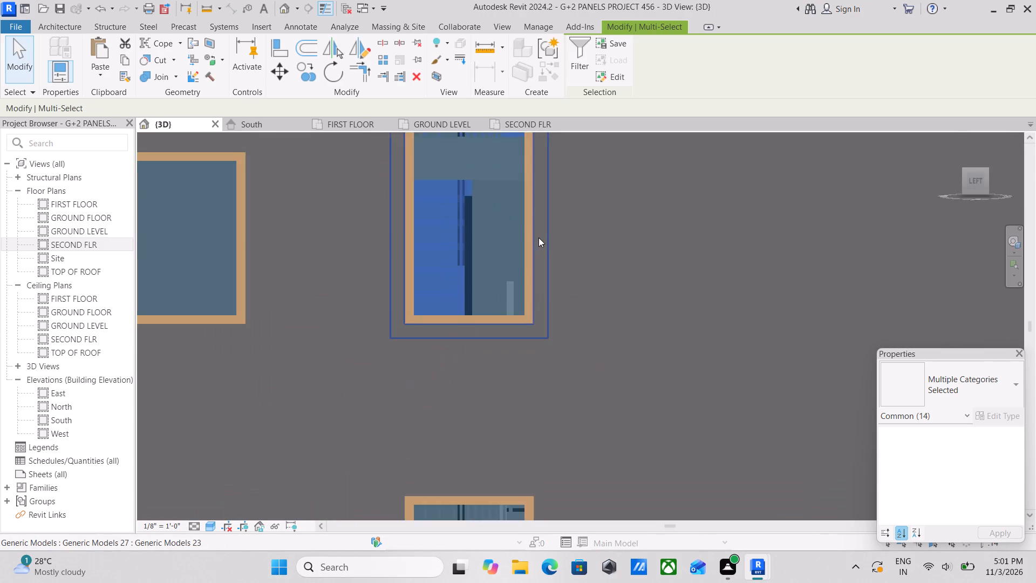
pyautogui.scroll(-4, 539, 238)
pyautogui.scroll(-5, 584, 252)
pyautogui.scroll(-2, 642, 259)
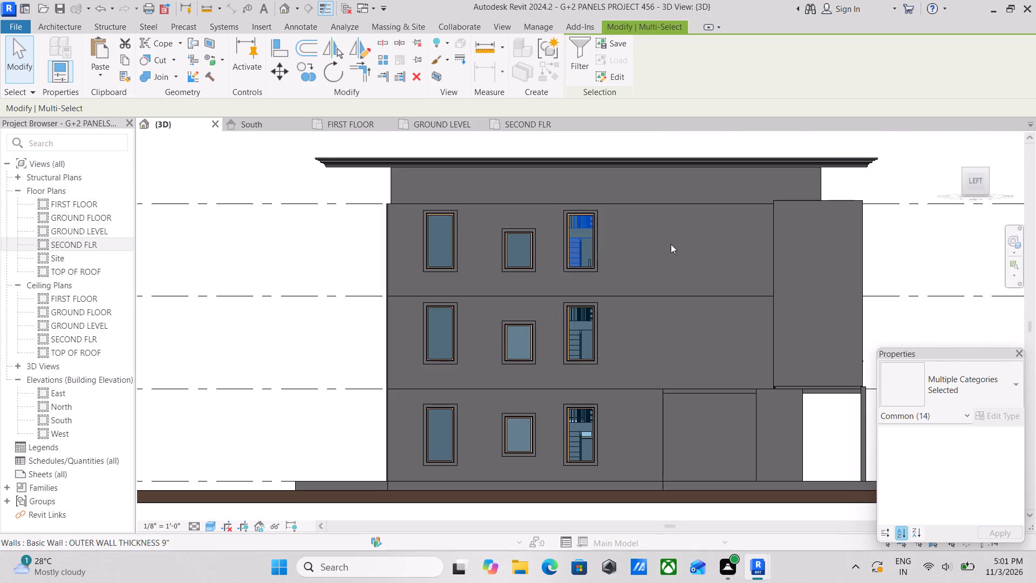
# Orbit to the front of the building and examine the balconies, vertical fins, railings and ground-floor storefront glazing.
pyautogui.moveTo(685, 248); pyautogui.dragTo(617, 281, button='middle')
pyautogui.scroll(-1, 659, 269)
pyautogui.keyDown('shift'); pyautogui.moveTo(659, 269); pyautogui.dragTo(571, 313, button='middle'); pyautogui.keyUp('shift')
pyautogui.keyDown('shift'); pyautogui.moveTo(637, 302); pyautogui.dragTo(616, 336, button='middle'); pyautogui.keyUp('shift')
pyautogui.scroll(1, 619, 336)
pyautogui.scroll(-1, 657, 331)
pyautogui.moveTo(649, 329); pyautogui.dragTo(578, 306, button='middle')
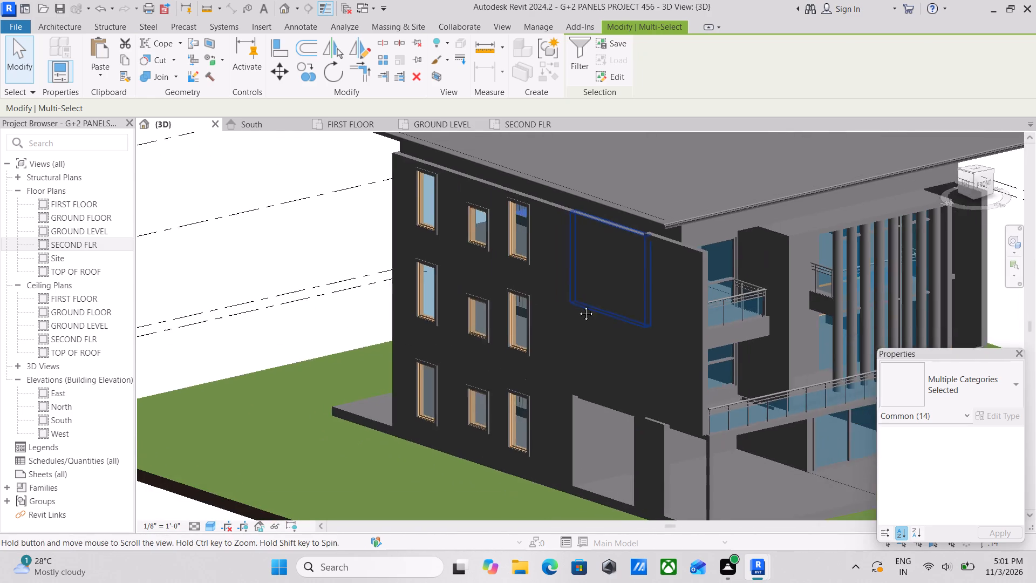
pyautogui.moveTo(578, 306); pyautogui.dragTo(507, 273, button='middle')
pyautogui.moveTo(632, 291); pyautogui.dragTo(542, 289, button='middle')
pyautogui.keyDown('shift'); pyautogui.moveTo(604, 315); pyautogui.dragTo(637, 304, button='middle'); pyautogui.keyUp('shift')
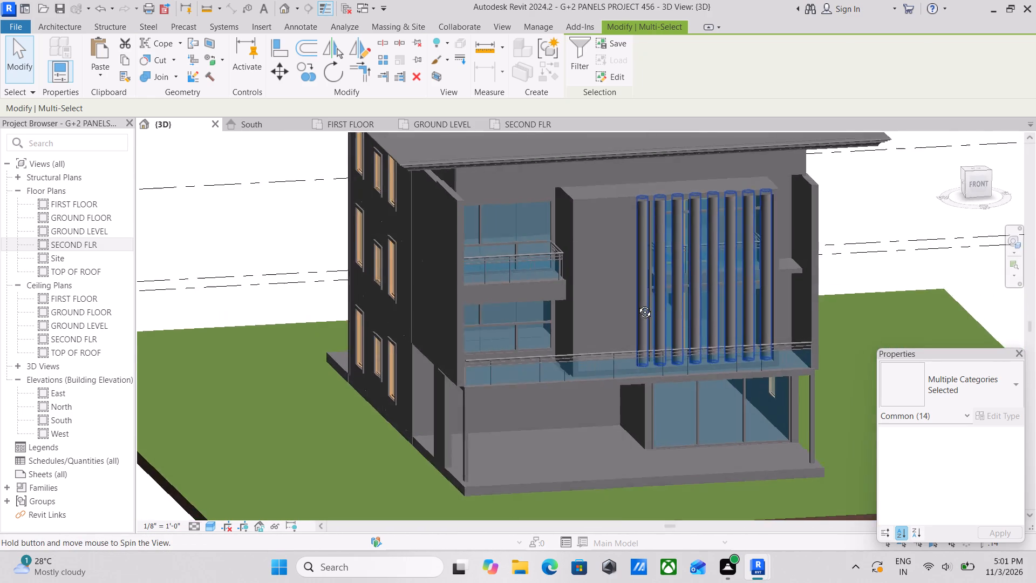
pyautogui.keyDown('shift'); pyautogui.moveTo(637, 304); pyautogui.dragTo(602, 285, button='middle'); pyautogui.keyUp('shift')
pyautogui.scroll(3, 653, 303)
pyautogui.scroll(-2, 661, 304)
pyautogui.keyDown('shift'); pyautogui.moveTo(661, 304); pyautogui.dragTo(700, 331, button='middle'); pyautogui.keyUp('shift')
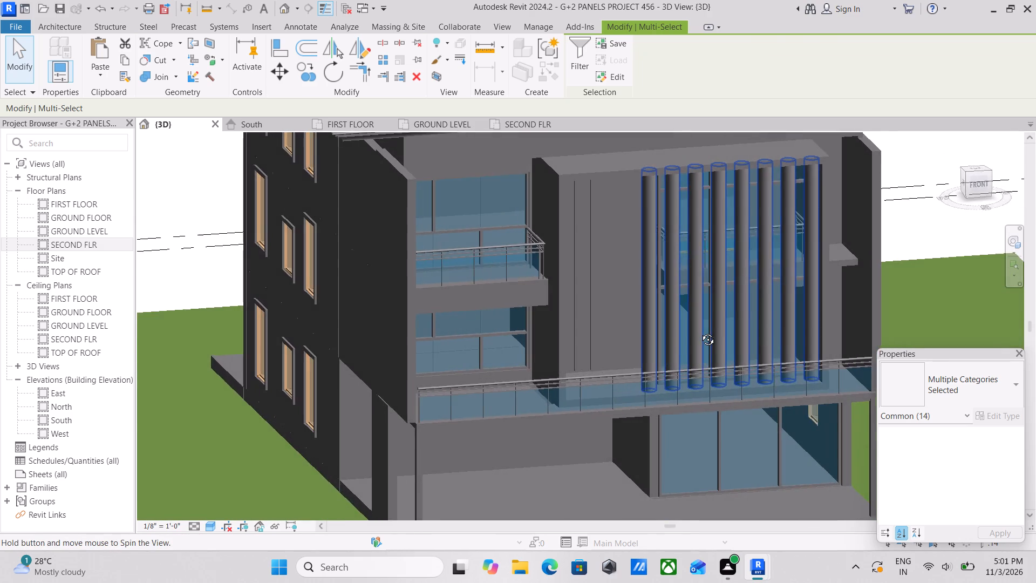
pyautogui.keyDown('shift'); pyautogui.moveTo(700, 331); pyautogui.dragTo(645, 331, button='middle'); pyautogui.keyUp('shift')
pyautogui.scroll(1, 645, 331)
pyautogui.scroll(-1, 571, 313)
pyautogui.moveTo(572, 313); pyautogui.dragTo(622, 277, button='middle')
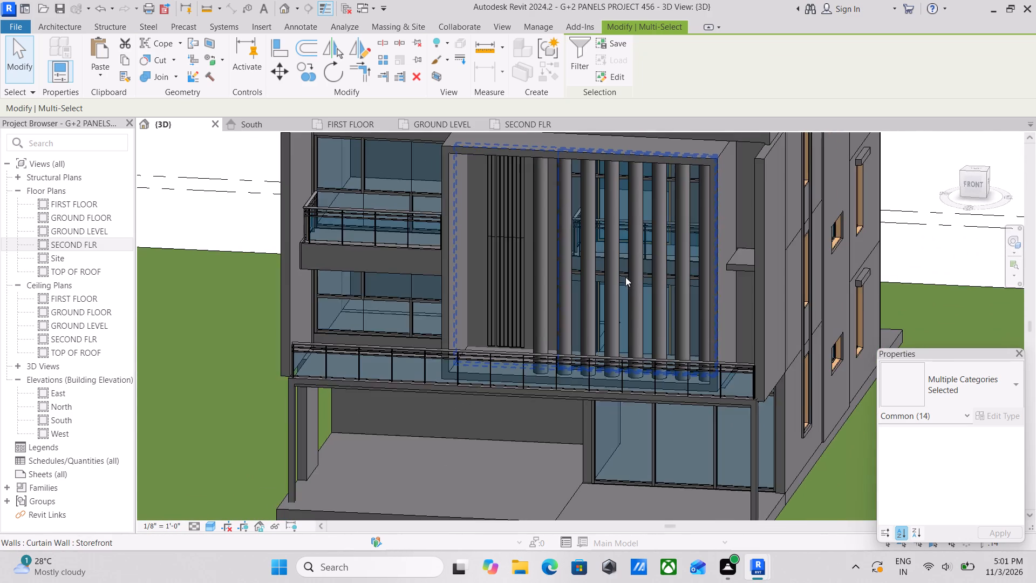
pyautogui.scroll(-2, 625, 282)
pyautogui.moveTo(625, 282); pyautogui.dragTo(647, 220, button='middle')
pyautogui.scroll(3, 604, 369)
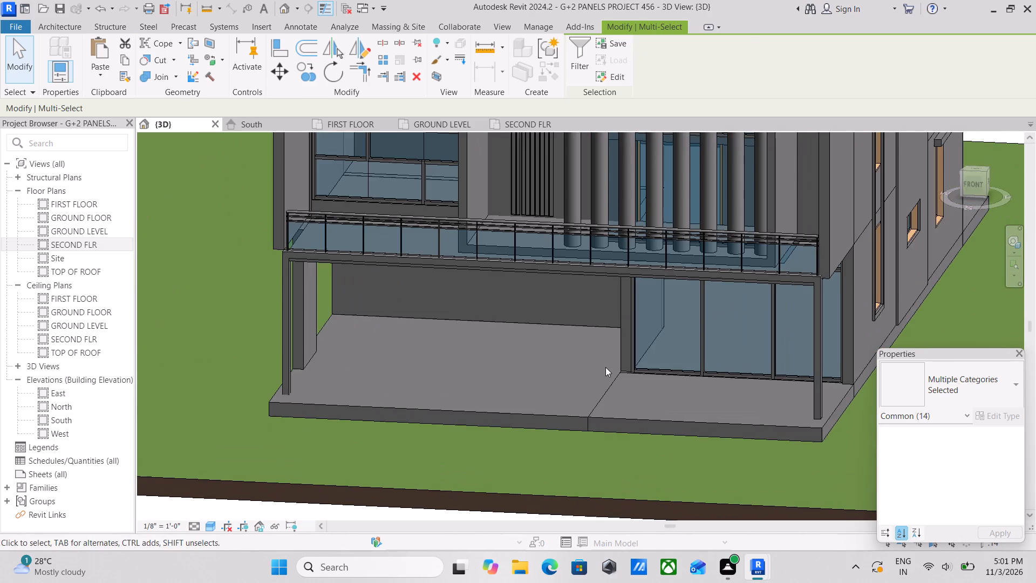
pyautogui.scroll(-3, 605, 367)
# Examine the opposite side facade's window columns, surround frames and sunshades across all three floors.
pyautogui.keyDown('shift'); pyautogui.moveTo(605, 367); pyautogui.dragTo(493, 323, button='middle'); pyautogui.keyUp('shift')
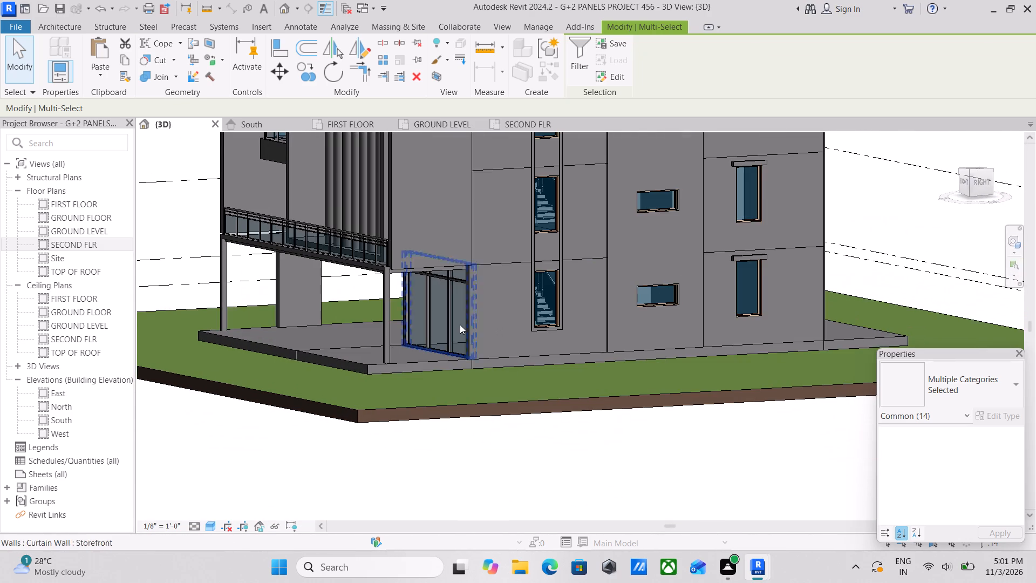
pyautogui.scroll(3, 458, 327)
pyautogui.scroll(-2, 538, 330)
pyautogui.moveTo(538, 330); pyautogui.dragTo(498, 357, button='middle')
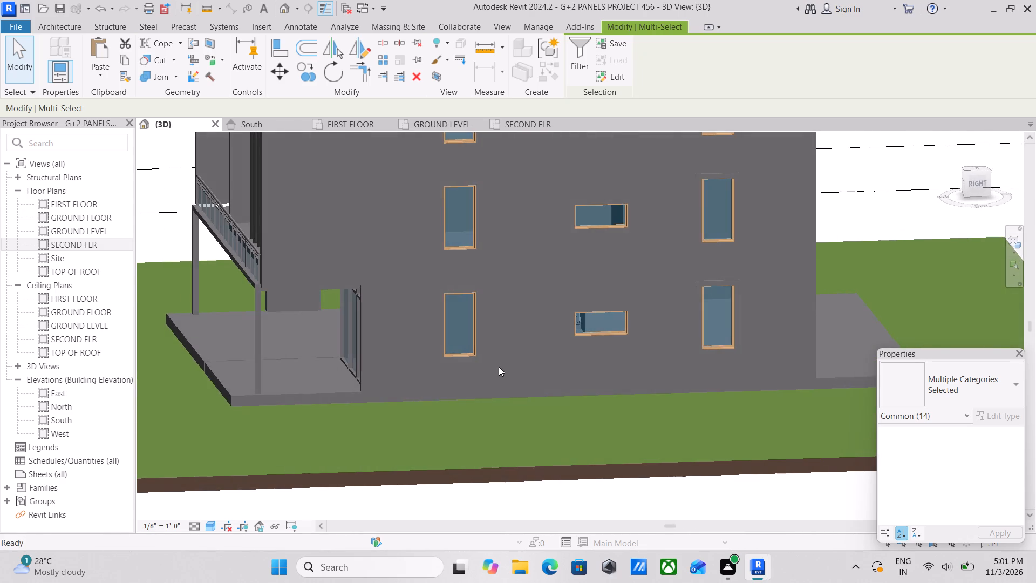
pyautogui.scroll(-2, 499, 367)
pyautogui.scroll(2, 498, 241)
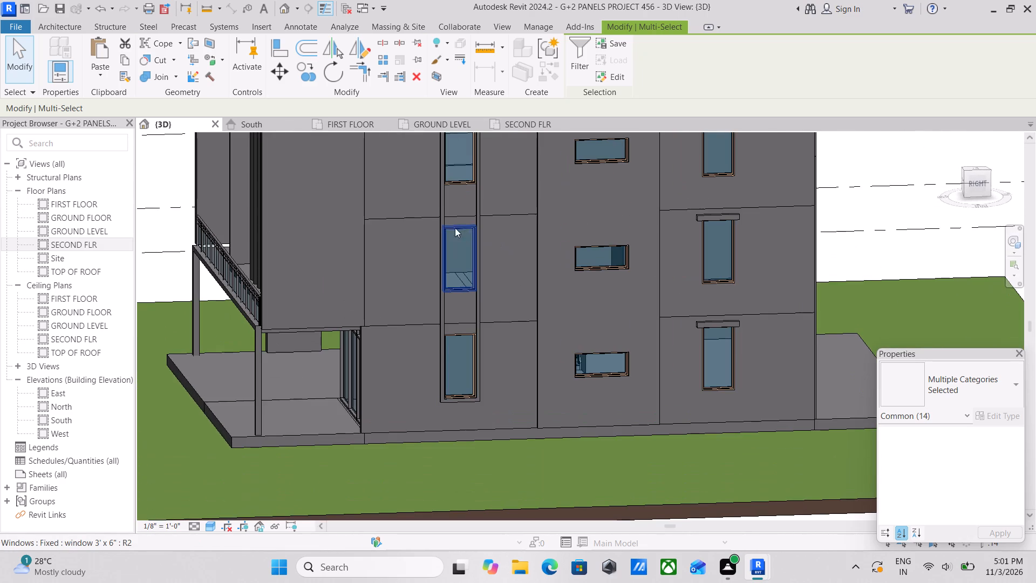
pyautogui.scroll(-1, 437, 231)
pyautogui.moveTo(442, 237); pyautogui.dragTo(481, 293, button='middle')
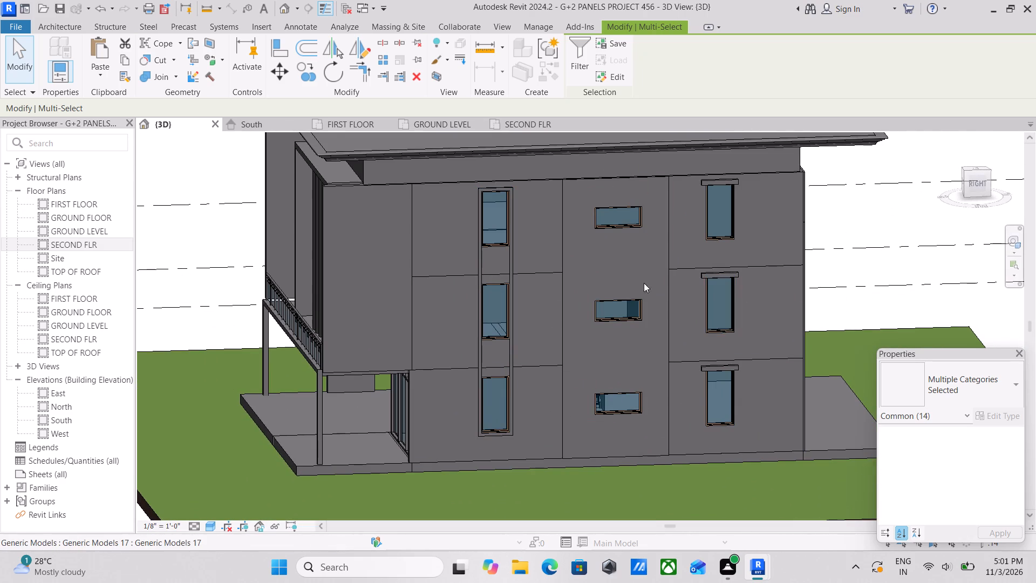
pyautogui.scroll(-2, 632, 283)
pyautogui.keyDown('shift'); pyautogui.moveTo(604, 280); pyautogui.dragTo(596, 274, button='middle'); pyautogui.keyUp('shift')
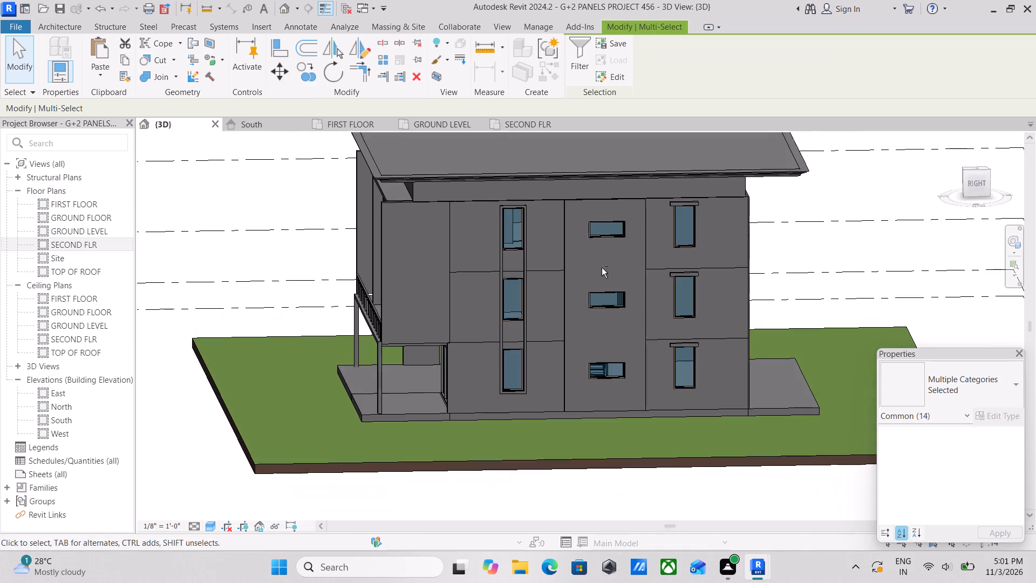
pyautogui.moveTo(526, 249); pyautogui.dragTo(572, 281, button='middle')
pyautogui.keyDown('shift'); pyautogui.scroll(3, 572, 281); pyautogui.keyUp('shift')
pyautogui.moveTo(493, 246); pyautogui.dragTo(560, 245, button='middle')
pyautogui.keyDown('shift'); pyautogui.scroll(3, 558, 244); pyautogui.keyUp('shift')
pyautogui.scroll(3, 581, 290)
# Examine the front corner beside the stair-side facade from above and below, including the balcony and roof overhang.
pyautogui.keyDown('shift'); pyautogui.moveTo(581, 287); pyautogui.dragTo(632, 302, button='middle'); pyautogui.keyUp('shift')
pyautogui.scroll(-2, 672, 307)
pyautogui.moveTo(667, 307); pyautogui.dragTo(570, 241, button='middle')
pyautogui.keyDown('shift'); pyautogui.moveTo(576, 246); pyautogui.dragTo(649, 289, button='middle'); pyautogui.keyUp('shift')
pyautogui.keyDown('shift'); pyautogui.scroll(-1, 649, 289); pyautogui.keyUp('shift')
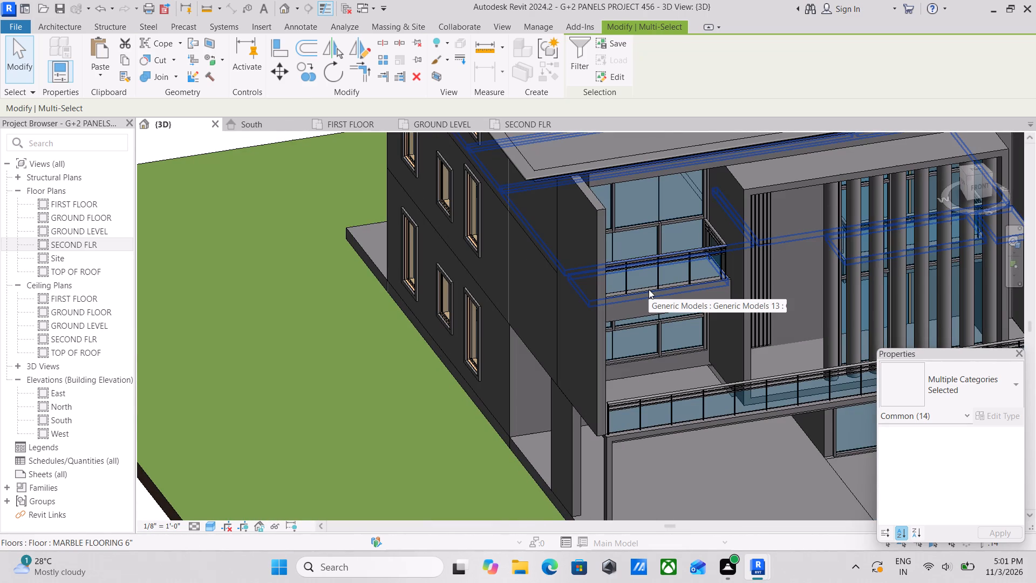
pyautogui.scroll(1, 649, 289)
pyautogui.scroll(-5, 647, 289)
pyautogui.moveTo(653, 265); pyautogui.dragTo(655, 328, button='middle')
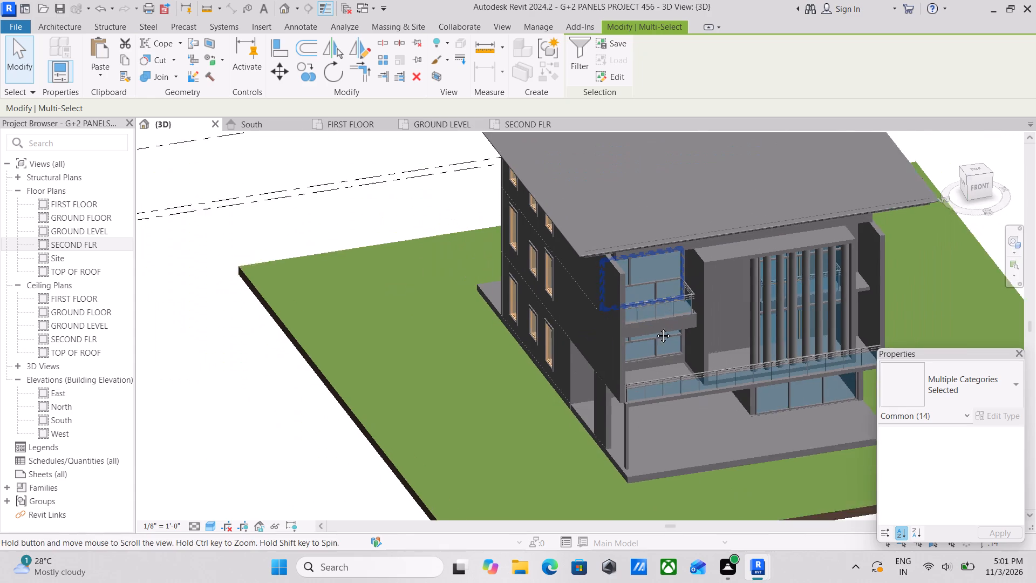
pyautogui.moveTo(655, 328); pyautogui.dragTo(662, 367, button='middle')
pyautogui.scroll(1, 628, 311)
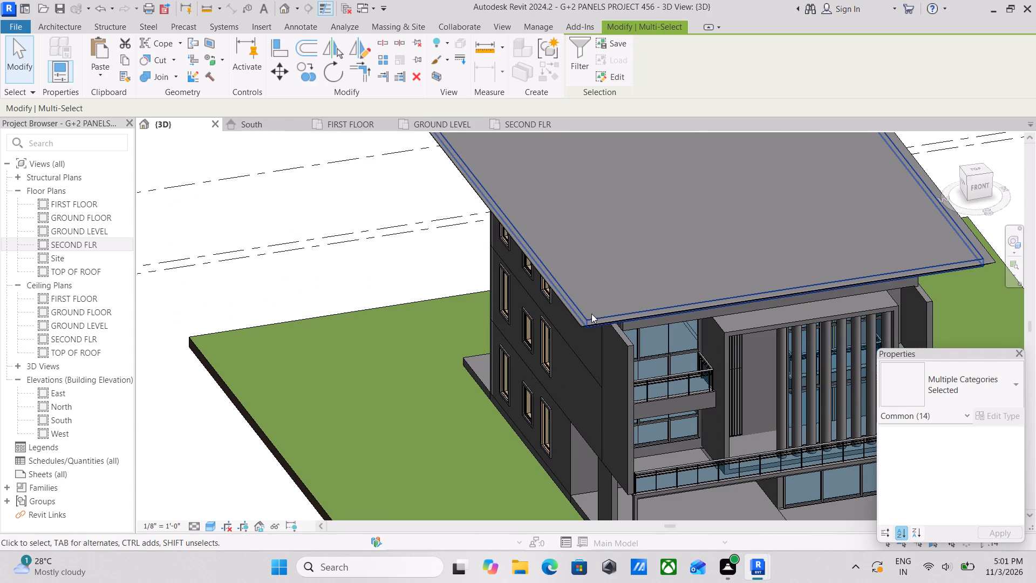
pyautogui.scroll(-2, 638, 334)
pyautogui.keyDown('shift'); pyautogui.moveTo(647, 329); pyautogui.dragTo(770, 205, button='middle'); pyautogui.keyUp('shift')
pyautogui.keyDown('shift'); pyautogui.moveTo(693, 270); pyautogui.dragTo(615, 249, button='middle'); pyautogui.keyUp('shift')
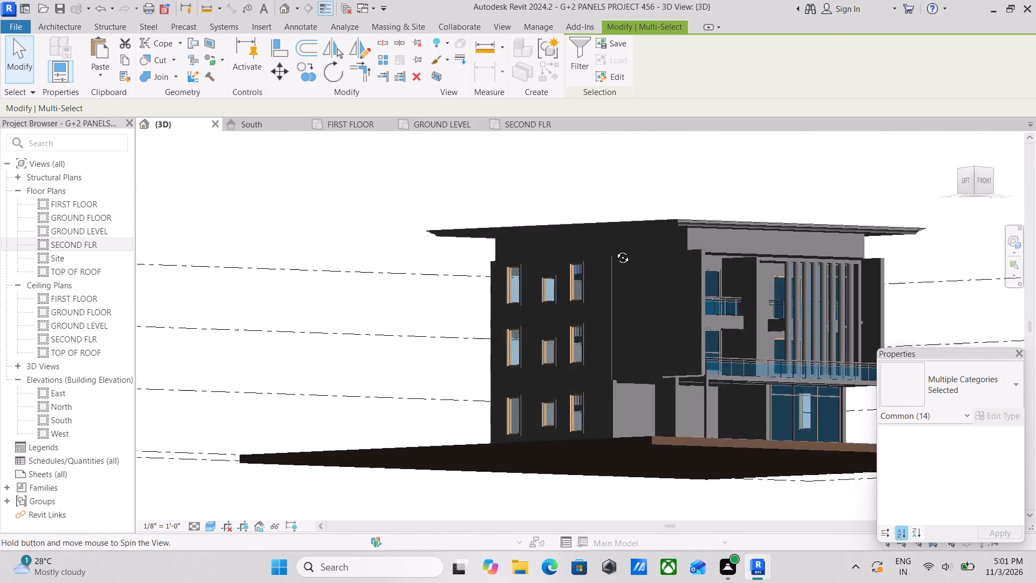
pyautogui.keyDown('shift'); pyautogui.moveTo(615, 249); pyautogui.dragTo(587, 234, button='middle'); pyautogui.keyUp('shift')
pyautogui.keyDown('shift'); pyautogui.scroll(3, 591, 234); pyautogui.keyUp('shift')
pyautogui.keyDown('shift'); pyautogui.moveTo(609, 219); pyautogui.dragTo(576, 157, button='middle'); pyautogui.keyUp('shift')
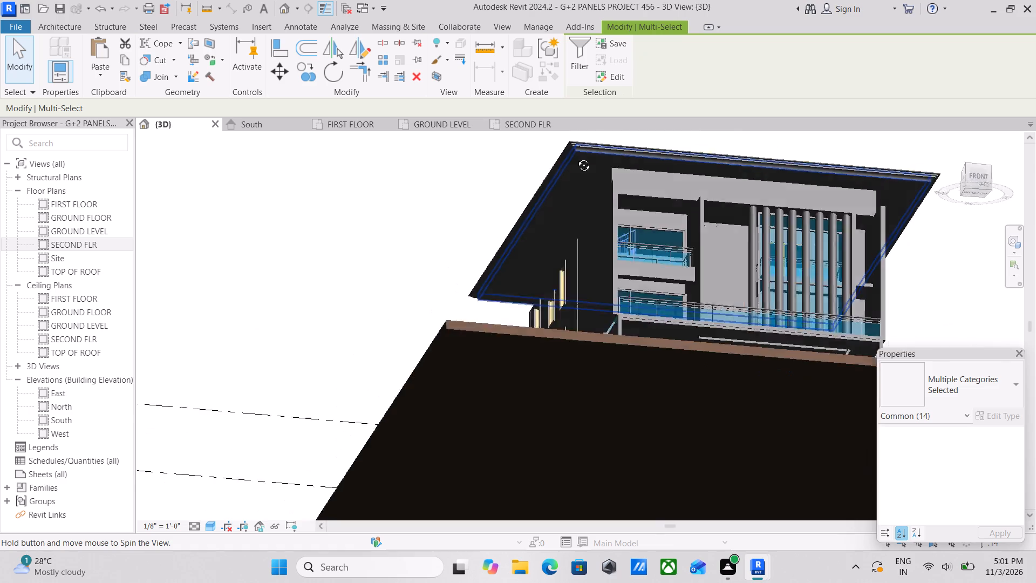
pyautogui.keyDown('shift'); pyautogui.moveTo(576, 157); pyautogui.dragTo(458, 288, button='middle'); pyautogui.keyUp('shift')
# Inspect the roof's edge moulding and overhang up close at the front corner, then from above.
pyautogui.scroll(4, 689, 269)
pyautogui.moveTo(687, 318); pyautogui.dragTo(641, 214, button='middle')
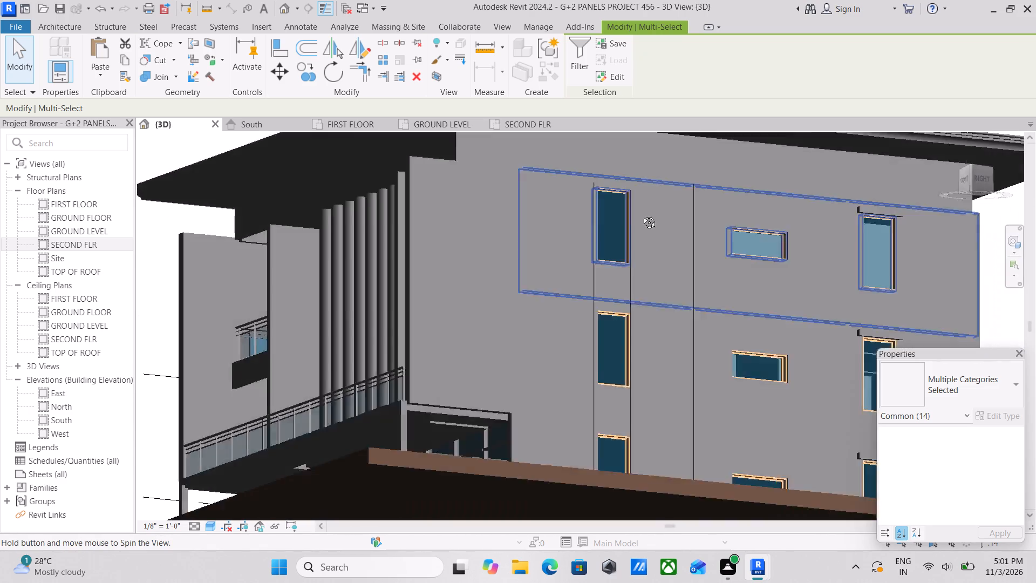
pyautogui.moveTo(641, 214); pyautogui.dragTo(639, 290, button='middle')
pyautogui.scroll(4, 438, 267)
pyautogui.moveTo(439, 291); pyautogui.dragTo(465, 440, button='middle')
pyautogui.scroll(1, 465, 440)
pyautogui.keyDown('shift'); pyautogui.moveTo(442, 376); pyautogui.dragTo(468, 287, button='middle'); pyautogui.keyUp('shift')
pyautogui.moveTo(495, 348); pyautogui.dragTo(478, 582, button='middle')
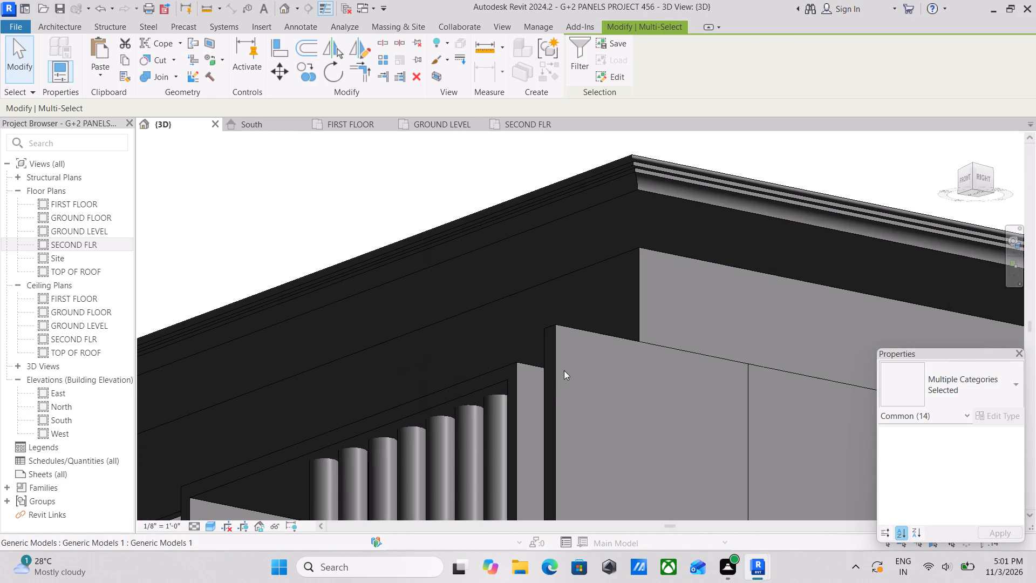
pyautogui.moveTo(631, 297); pyautogui.dragTo(622, 375, button='middle')
pyautogui.scroll(8, 628, 257)
pyautogui.scroll(-3, 628, 259)
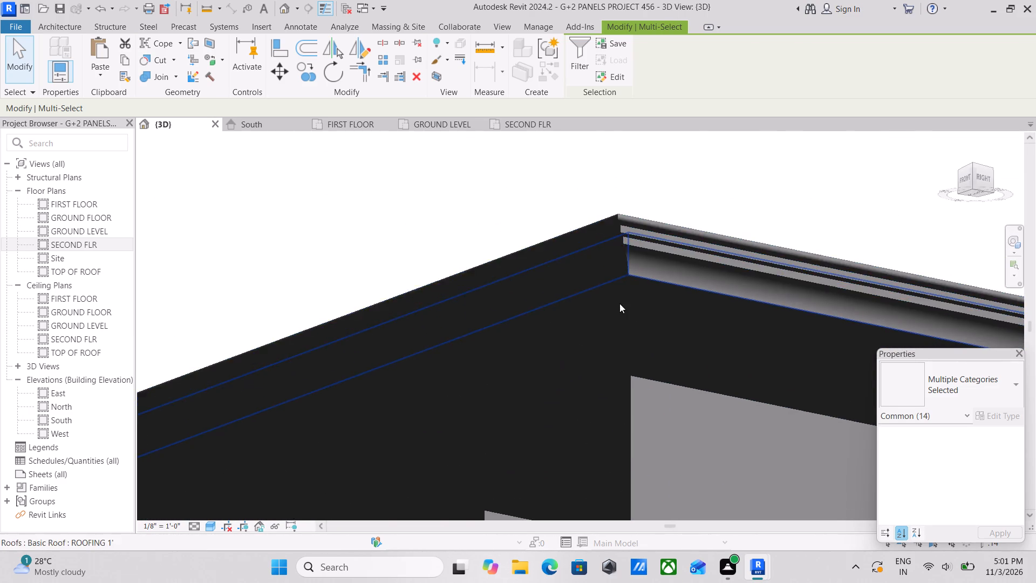
pyautogui.scroll(-7, 619, 303)
pyautogui.moveTo(626, 288); pyautogui.dragTo(655, 436, button='middle')
pyautogui.scroll(-2, 674, 394)
pyautogui.moveTo(672, 394); pyautogui.dragTo(568, 182, button='middle')
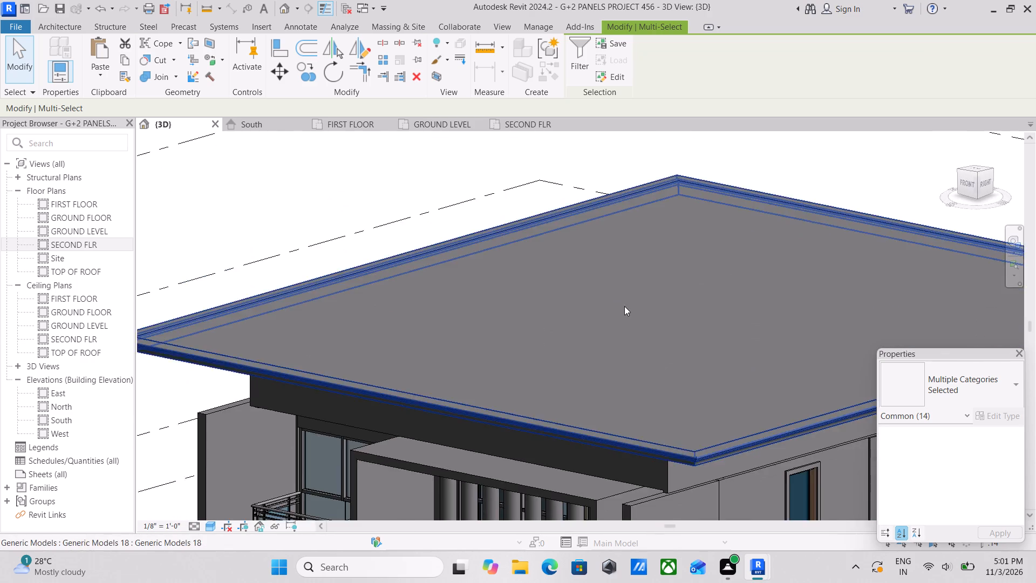
pyautogui.scroll(-5, 625, 307)
pyautogui.moveTo(625, 316); pyautogui.dragTo(584, 294, button='middle')
pyautogui.moveTo(677, 356); pyautogui.dragTo(537, 324, button='middle')
pyautogui.keyDown('shift'); pyautogui.scroll(3, 537, 323); pyautogui.keyUp('shift')
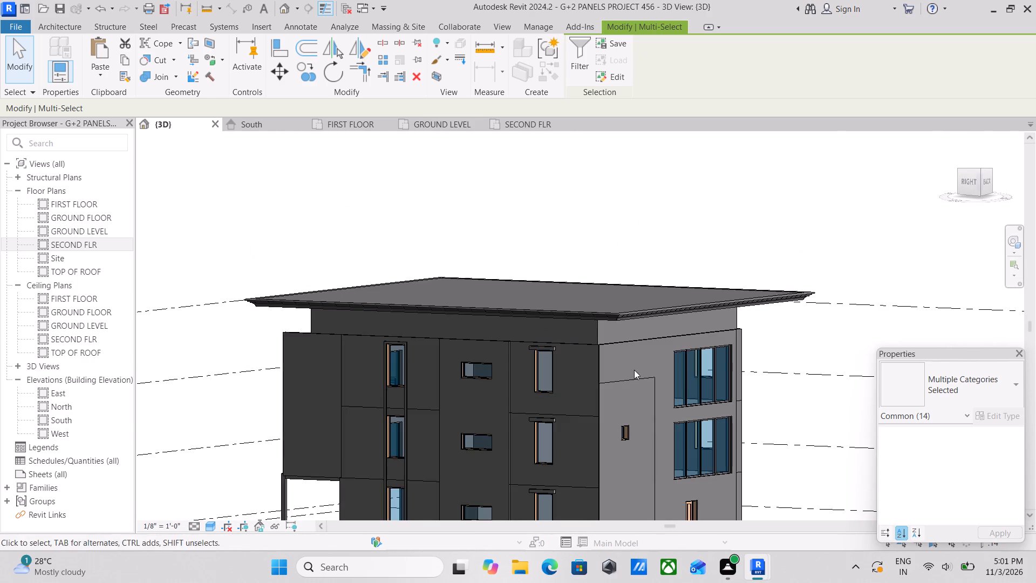
# Review the whole building from all sides in 3D, checking the rear, both side facades and the front.
pyautogui.moveTo(634, 369); pyautogui.dragTo(551, 293, button='middle')
pyautogui.scroll(3, 649, 409)
pyautogui.moveTo(638, 385); pyautogui.dragTo(725, 294, button='middle')
pyautogui.keyDown('shift'); pyautogui.moveTo(647, 362); pyautogui.dragTo(713, 408, button='middle'); pyautogui.keyUp('shift')
pyautogui.keyDown('shift'); pyautogui.middleClick(710, 408); pyautogui.keyUp('shift')
pyautogui.scroll(-2, 708, 408)
pyautogui.moveTo(708, 408); pyautogui.dragTo(718, 381, button='middle')
pyautogui.keyDown('shift'); pyautogui.moveTo(576, 371); pyautogui.dragTo(604, 401, button='middle'); pyautogui.keyUp('shift')
pyautogui.scroll(1, 584, 378)
pyautogui.scroll(-1, 685, 383)
pyautogui.moveTo(685, 383); pyautogui.dragTo(690, 390, button='middle')
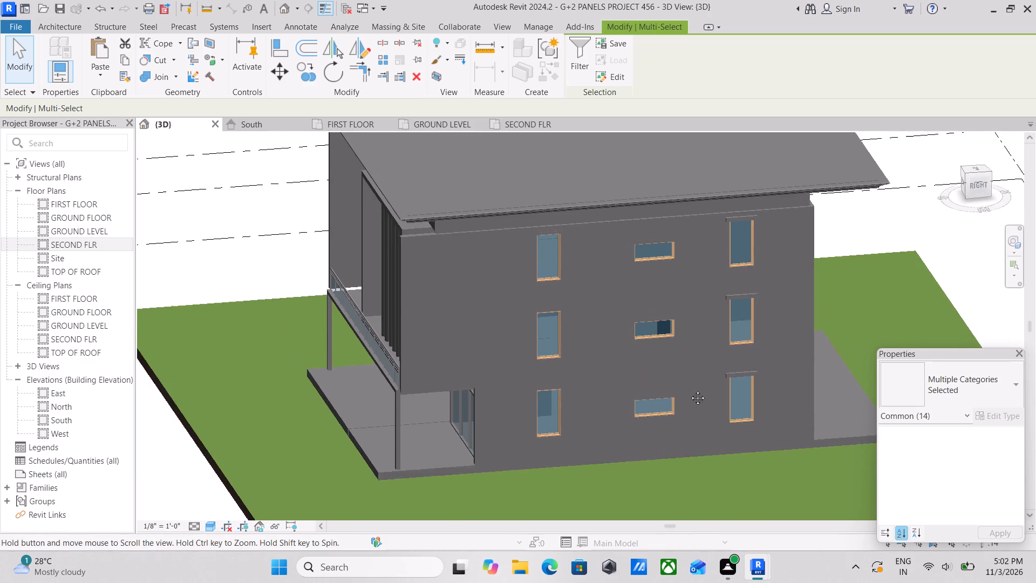
pyautogui.moveTo(690, 390); pyautogui.dragTo(698, 406, button='middle')
pyautogui.scroll(-1, 663, 390)
pyautogui.keyDown('shift'); pyautogui.moveTo(665, 391); pyautogui.dragTo(822, 405, button='middle'); pyautogui.keyUp('shift')
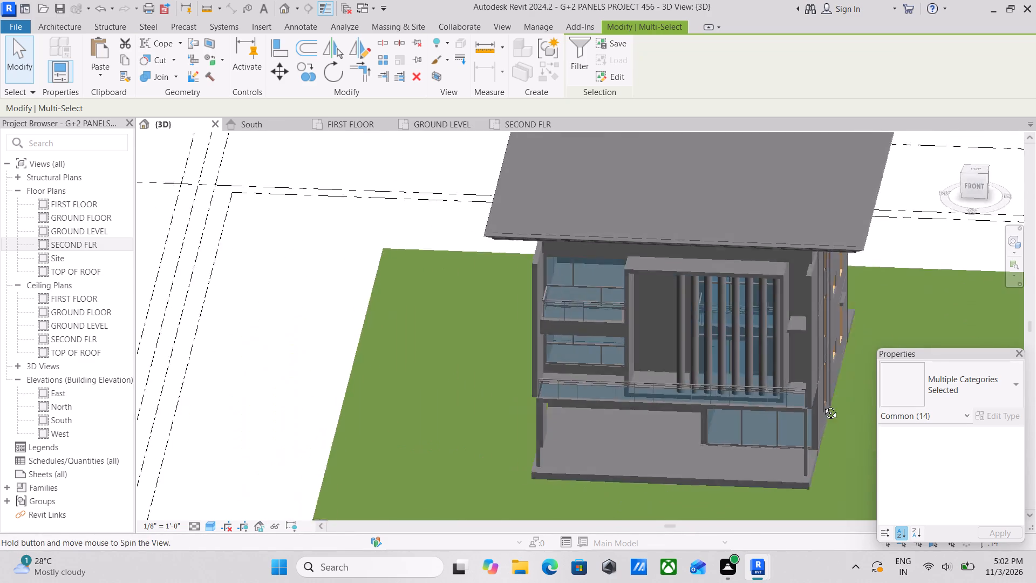
pyautogui.keyDown('shift'); pyautogui.moveTo(822, 405); pyautogui.dragTo(828, 403, button='middle'); pyautogui.keyUp('shift')
pyautogui.keyDown('shift'); pyautogui.moveTo(666, 401); pyautogui.dragTo(868, 386, button='middle'); pyautogui.keyUp('shift')
pyautogui.moveTo(690, 382); pyautogui.dragTo(734, 398, button='middle')
pyautogui.scroll(2, 734, 398)
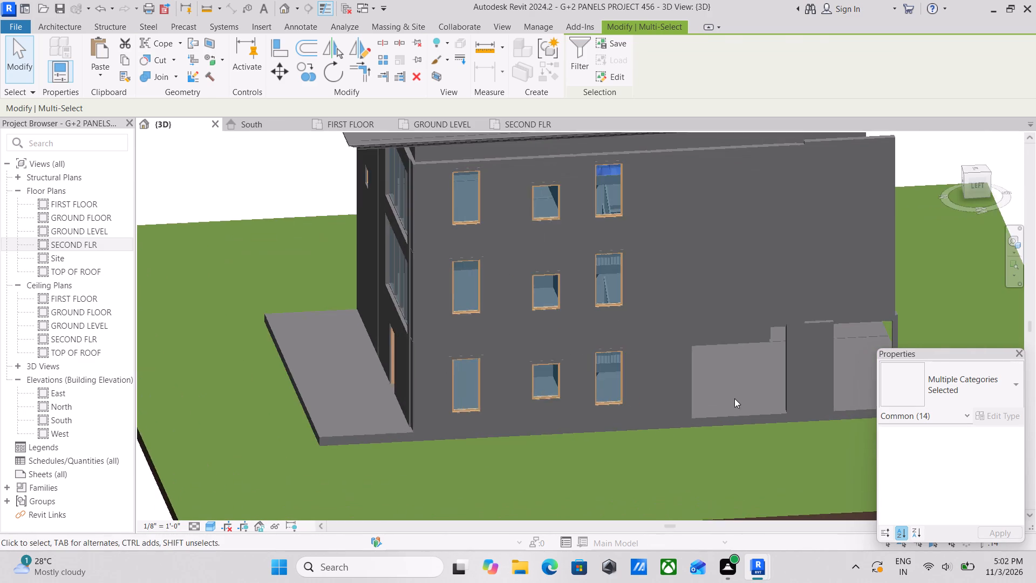
pyautogui.moveTo(738, 402); pyautogui.dragTo(659, 372, button='middle')
pyautogui.scroll(2, 659, 372)
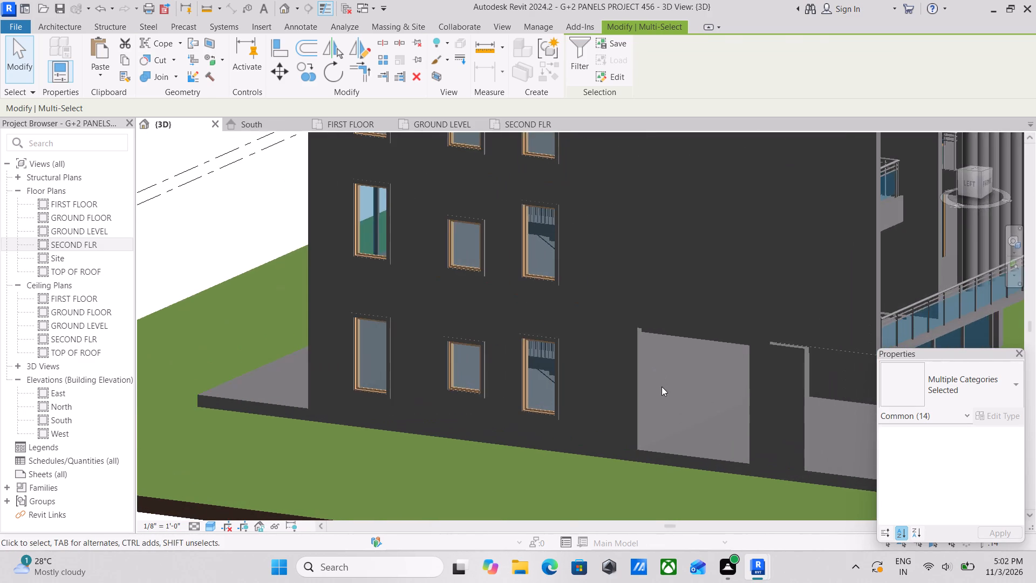
pyautogui.scroll(-3, 662, 387)
pyautogui.keyDown('shift'); pyautogui.moveTo(704, 400); pyautogui.dragTo(575, 382, button='middle'); pyautogui.keyUp('shift')
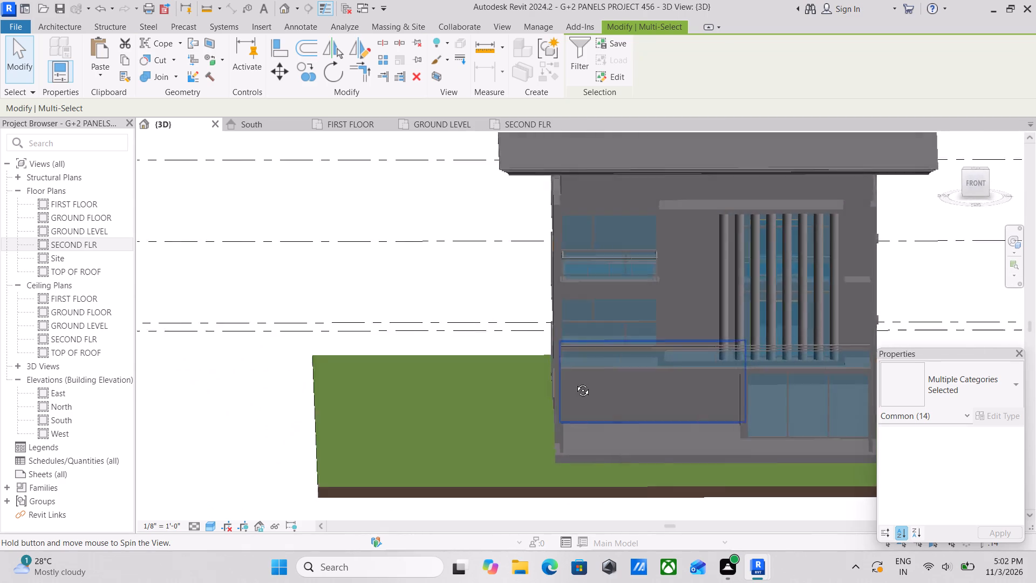
pyautogui.keyDown('shift'); pyautogui.moveTo(575, 382); pyautogui.dragTo(562, 396, button='middle'); pyautogui.keyUp('shift')
pyautogui.scroll(-2, 592, 403)
pyautogui.moveTo(592, 403); pyautogui.dragTo(564, 395, button='middle')
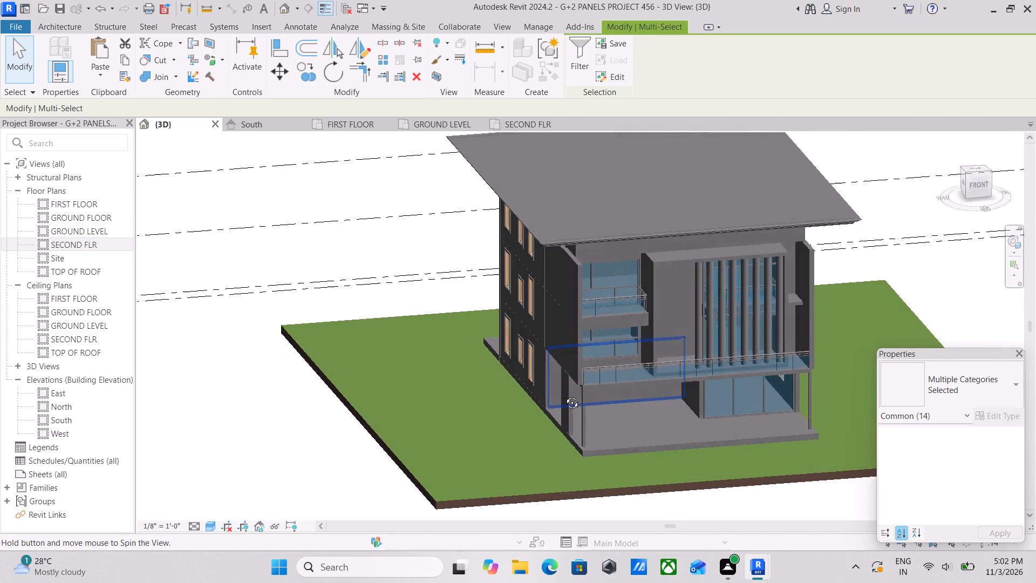
pyautogui.moveTo(564, 395); pyautogui.dragTo(635, 428, button='middle')
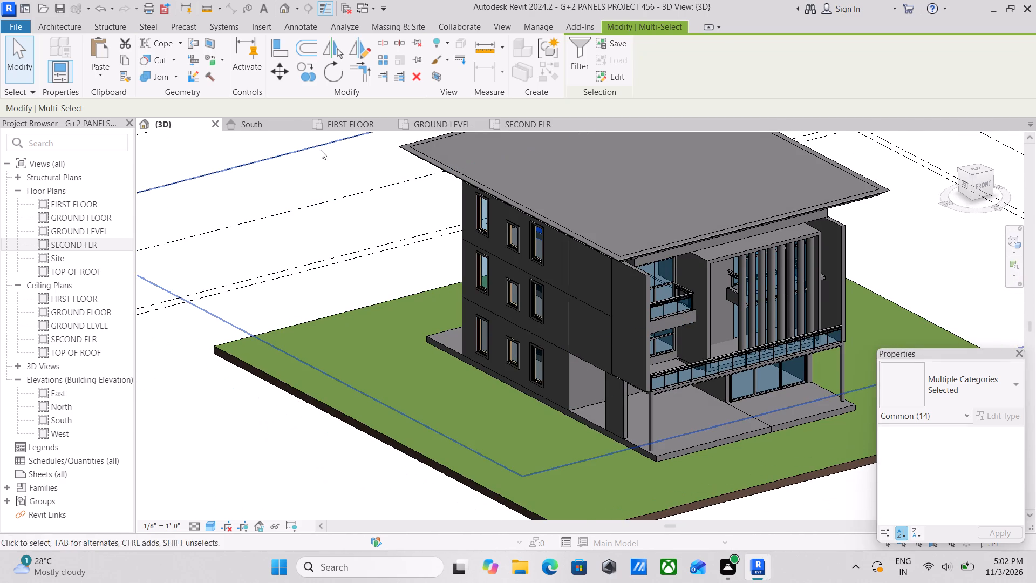
# On the GROUND LEVEL plan, start placing a door and browse the US family library to its Doors folder.
pyautogui.click(418, 123)
pyautogui.scroll(-2, 697, 398)
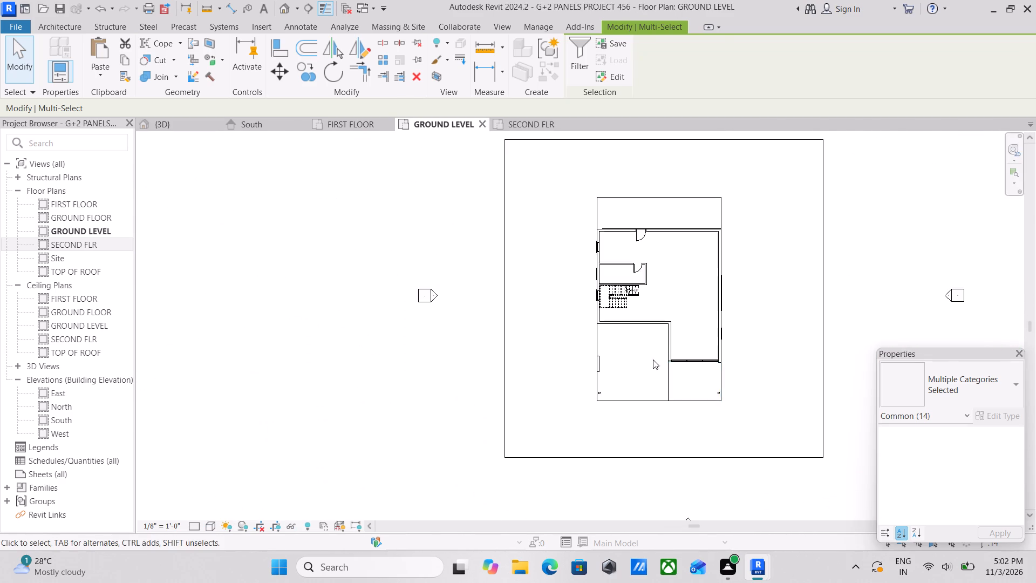
pyautogui.scroll(2, 647, 348)
pyautogui.moveTo(651, 324); pyautogui.dragTo(651, 409, button='middle')
pyautogui.scroll(5, 651, 415)
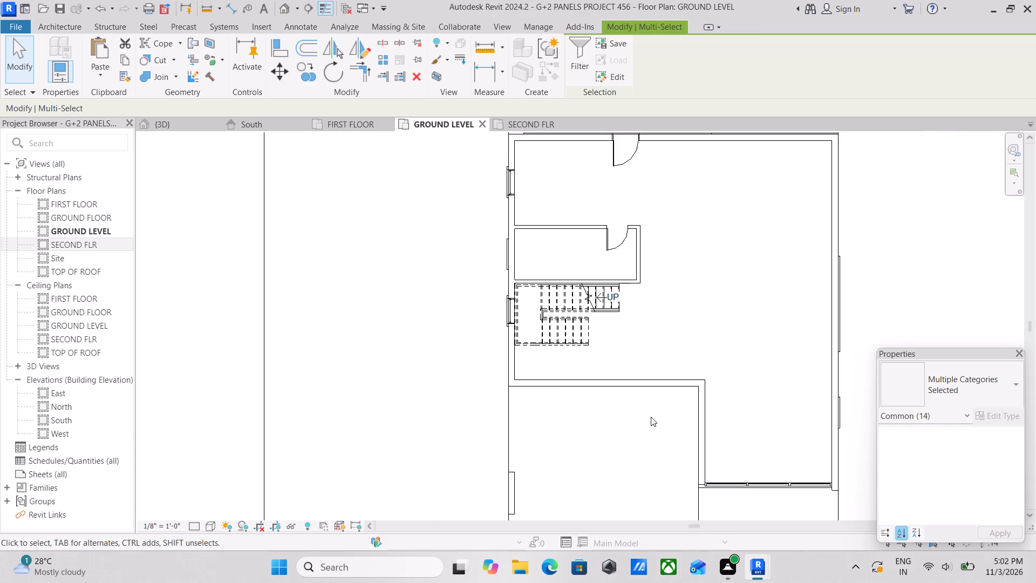
pyautogui.moveTo(651, 419); pyautogui.dragTo(649, 446, button='middle')
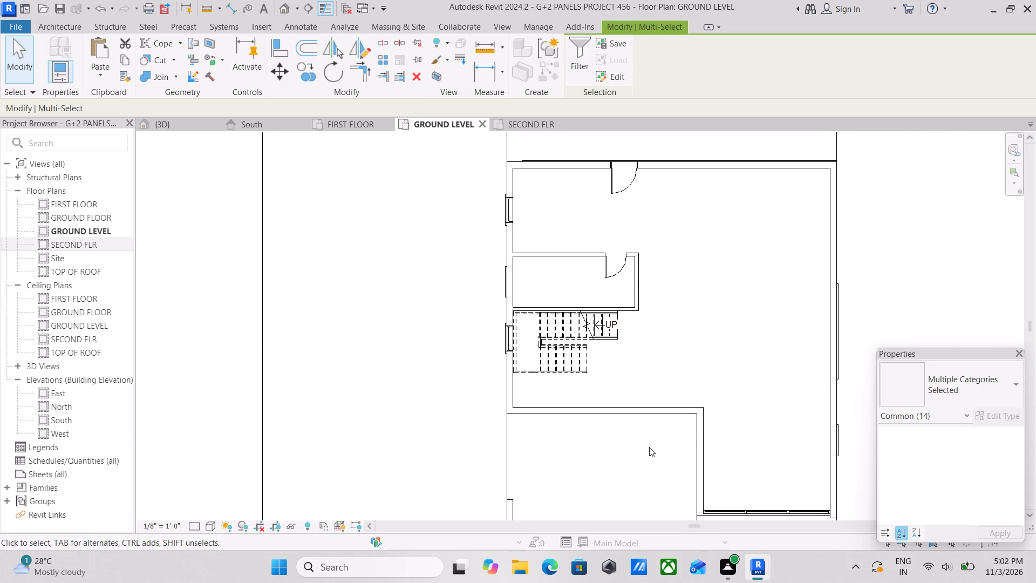
pyautogui.write('DR')
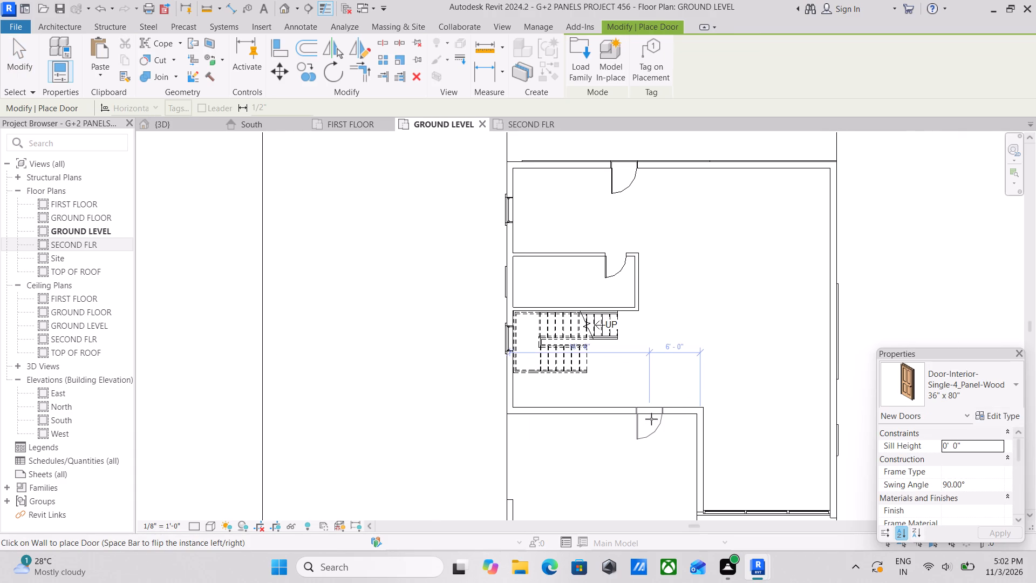
pyautogui.scroll(4, 647, 412)
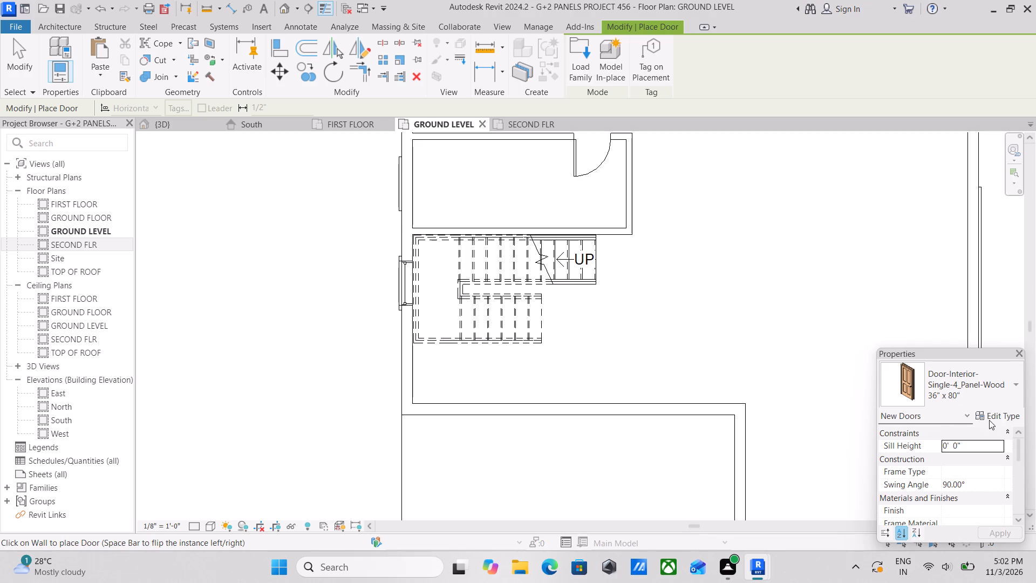
pyautogui.click(589, 67)
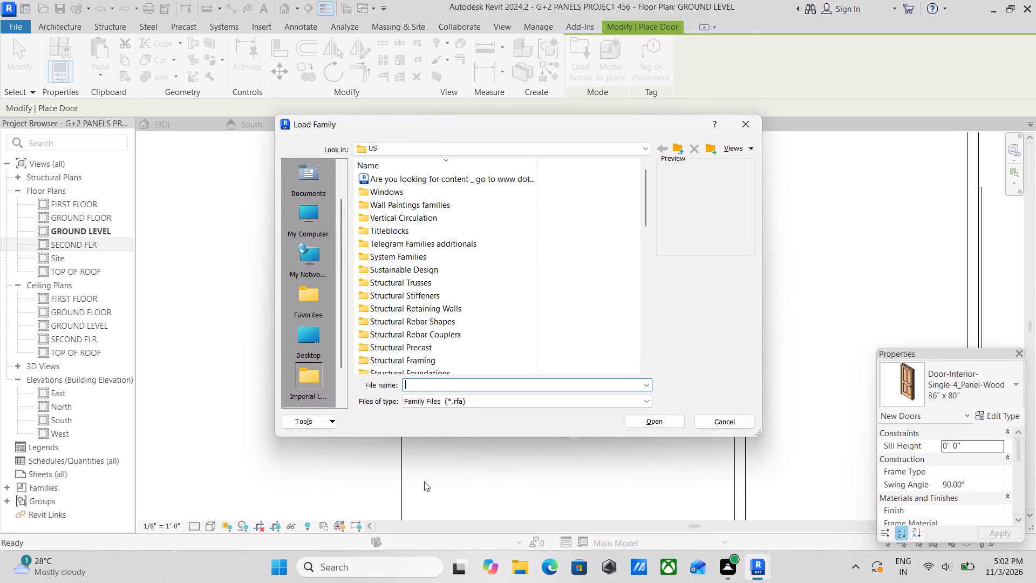
pyautogui.scroll(-2, 399, 276)
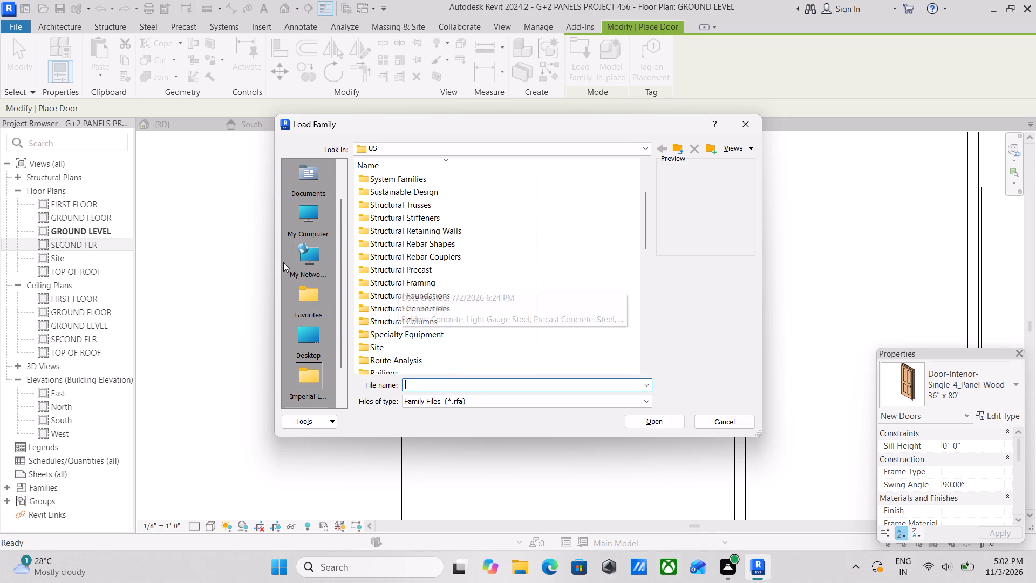
pyautogui.scroll(-2, 331, 330)
pyautogui.scroll(6, 412, 257)
pyautogui.scroll(-2, 399, 279)
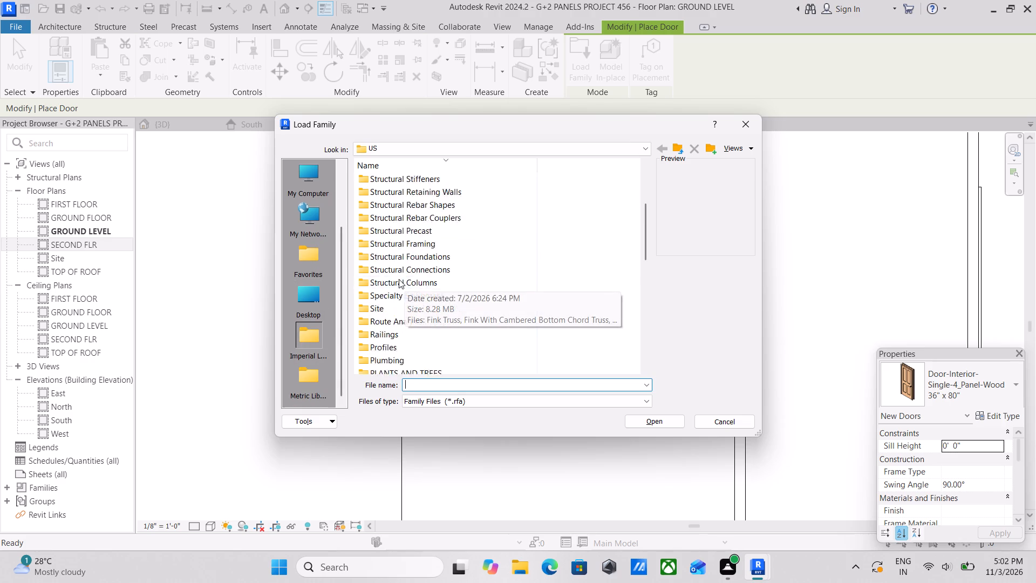
pyautogui.scroll(-10, 399, 279)
pyautogui.scroll(1, 374, 297)
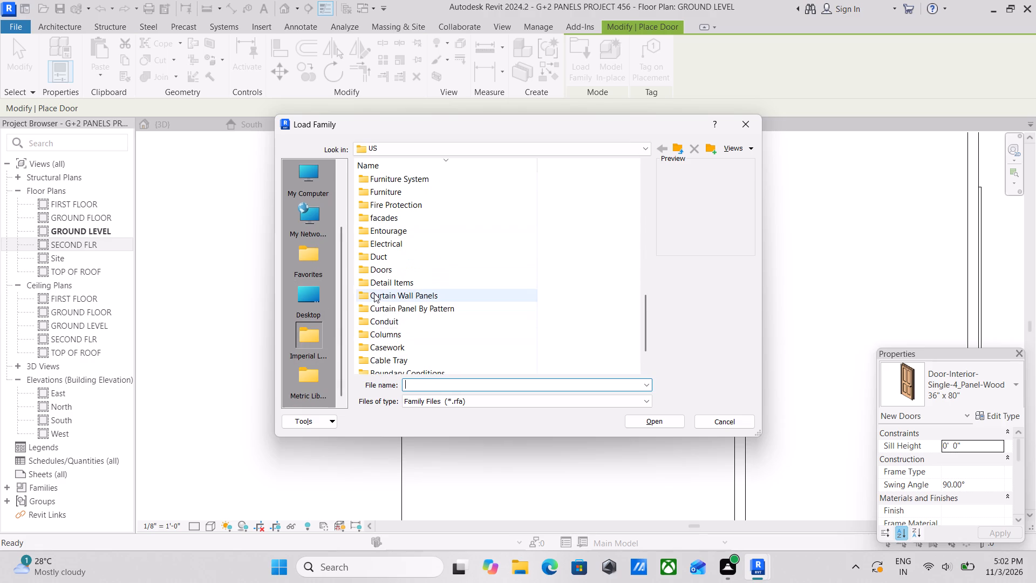
pyautogui.doubleClick(396, 268)
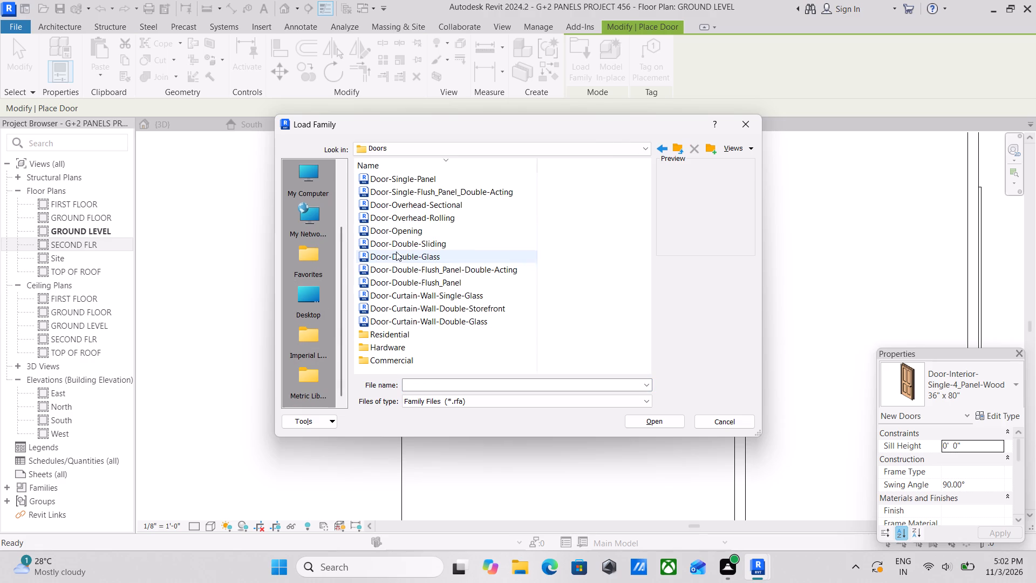
# Preview the double sliding, double glass, flush panel and curtain wall door families in the Doors folder.
pyautogui.click(398, 208)
pyautogui.click(399, 242)
pyautogui.scroll(-1, 399, 254)
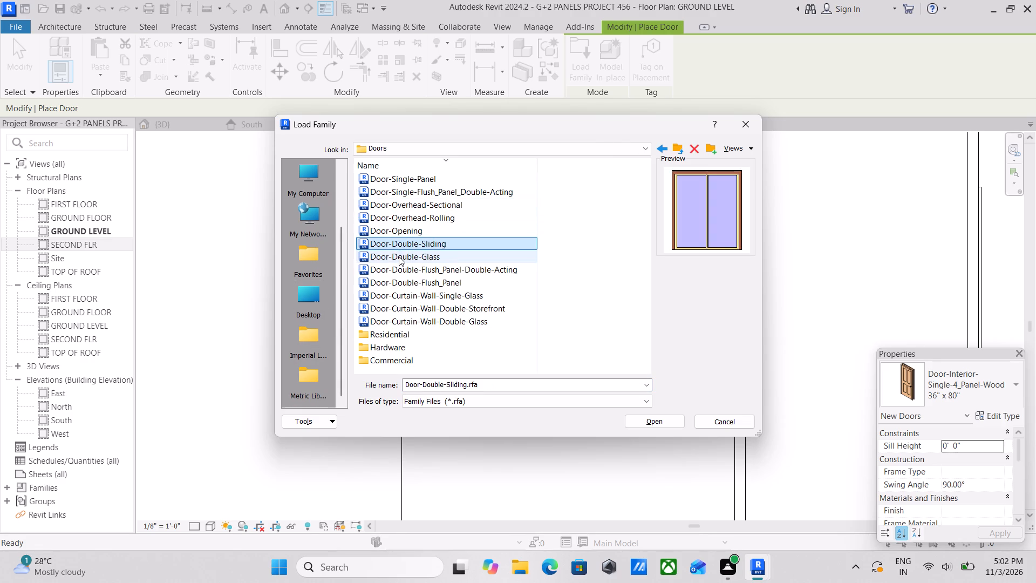
pyautogui.click(398, 258)
pyautogui.click(403, 274)
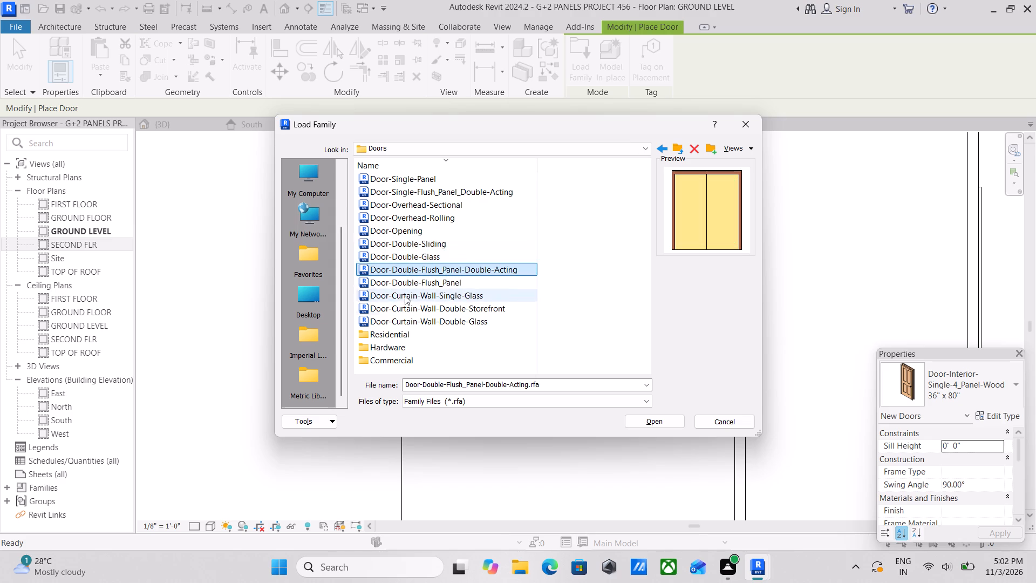
pyautogui.scroll(-2, 404, 305)
pyautogui.click(398, 299)
pyautogui.click(398, 318)
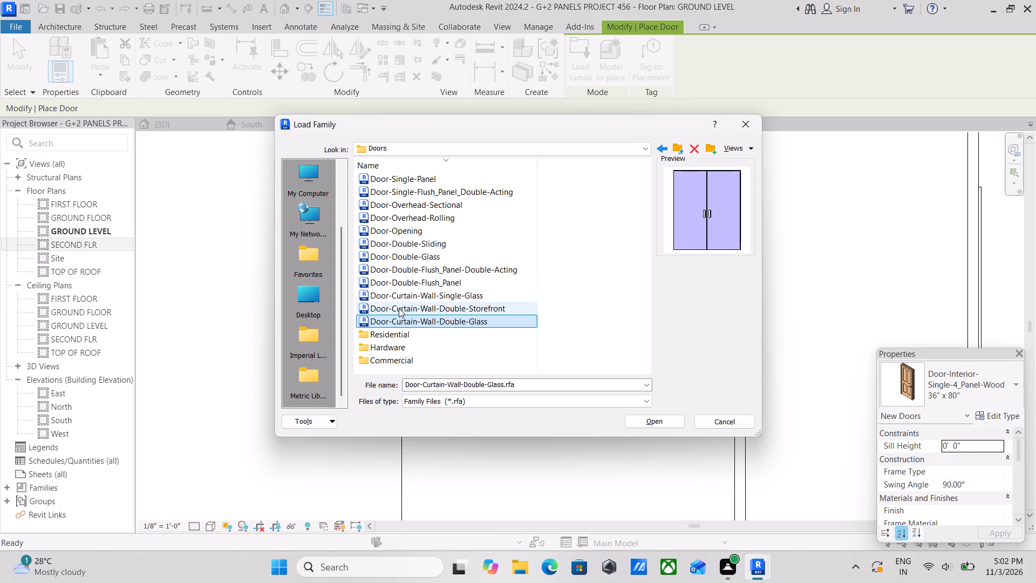
pyautogui.click(399, 308)
pyautogui.scroll(-2, 390, 336)
# Compare the Residential door families and choose Door-Interior-Double-Sliding-2_Panel-Wood for loading.
pyautogui.doubleClick(390, 337)
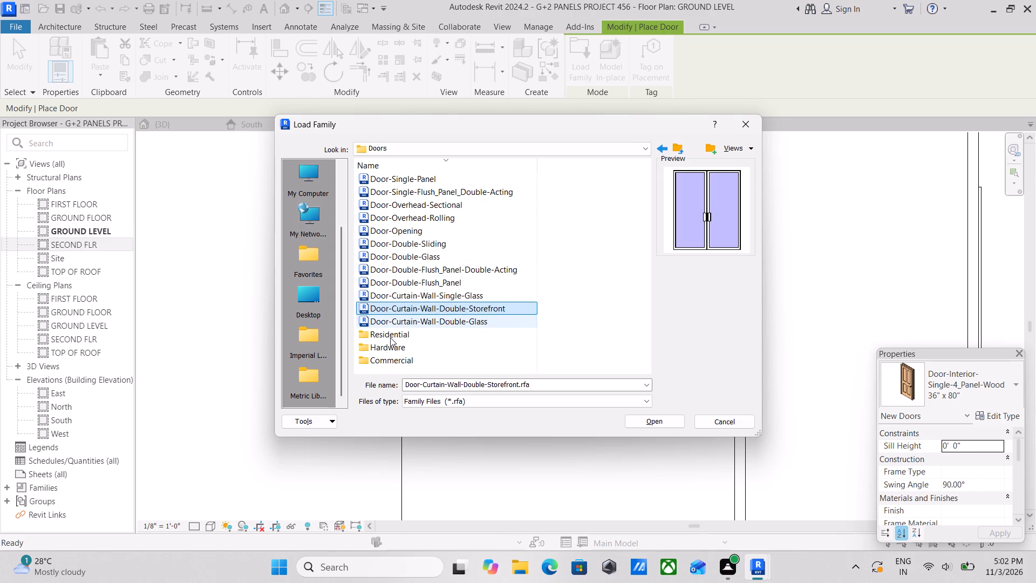
pyautogui.click(408, 229)
pyautogui.scroll(-2, 420, 295)
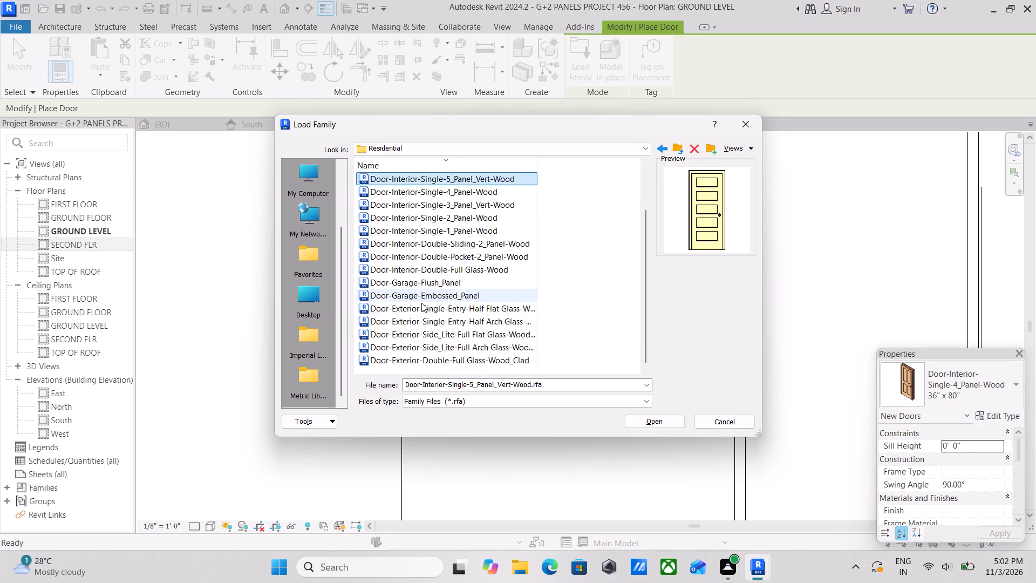
pyautogui.scroll(-1, 421, 303)
pyautogui.click(405, 266)
pyautogui.scroll(-1, 408, 310)
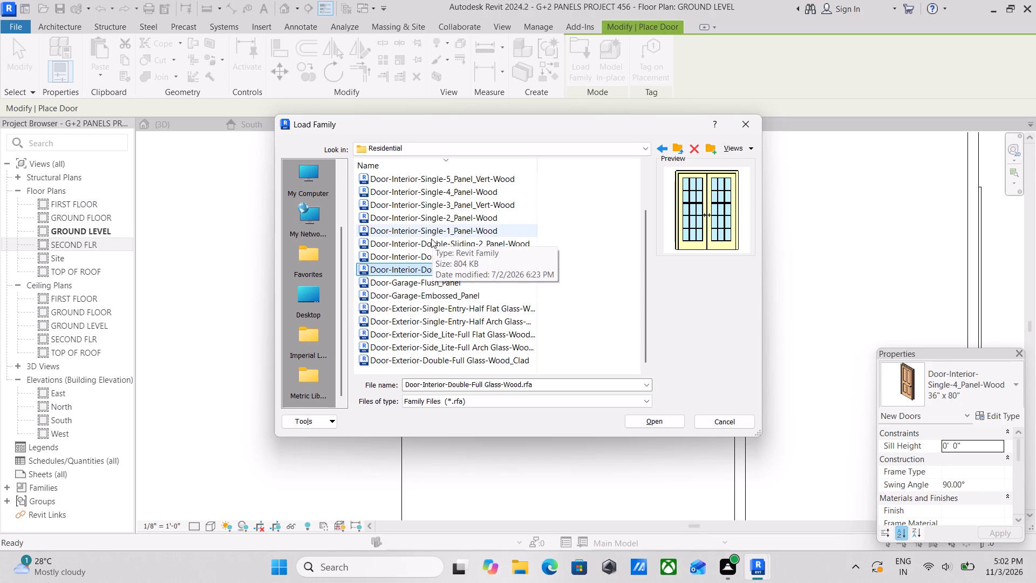
pyautogui.click(427, 257)
pyautogui.click(429, 245)
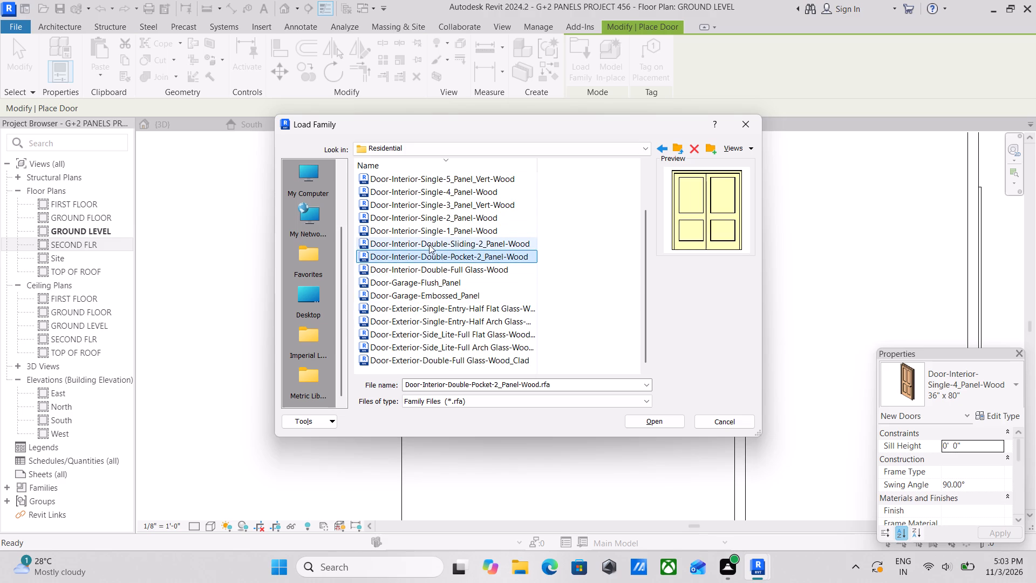
pyautogui.click(428, 230)
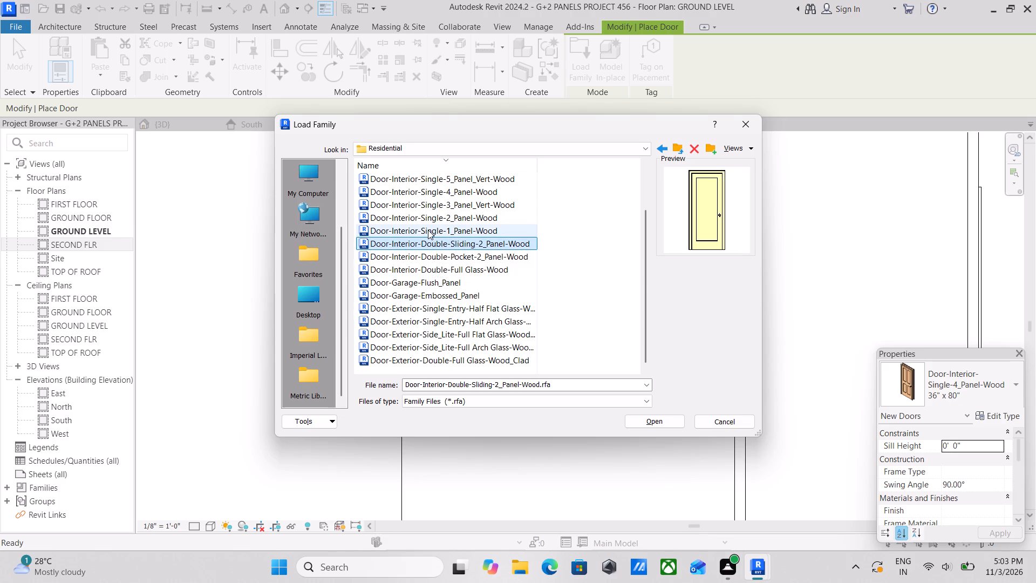
pyautogui.click(422, 240)
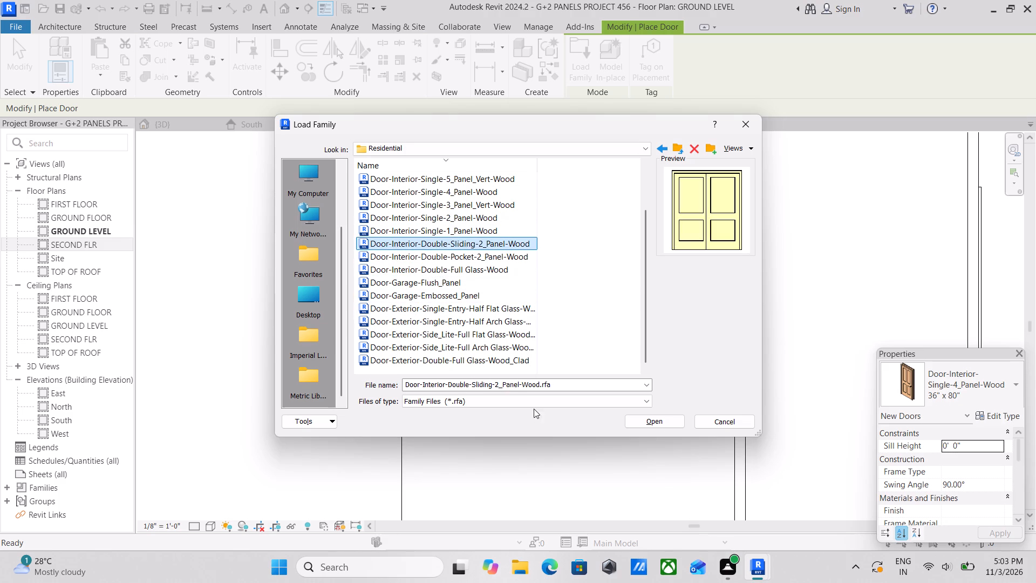
pyautogui.click(642, 417)
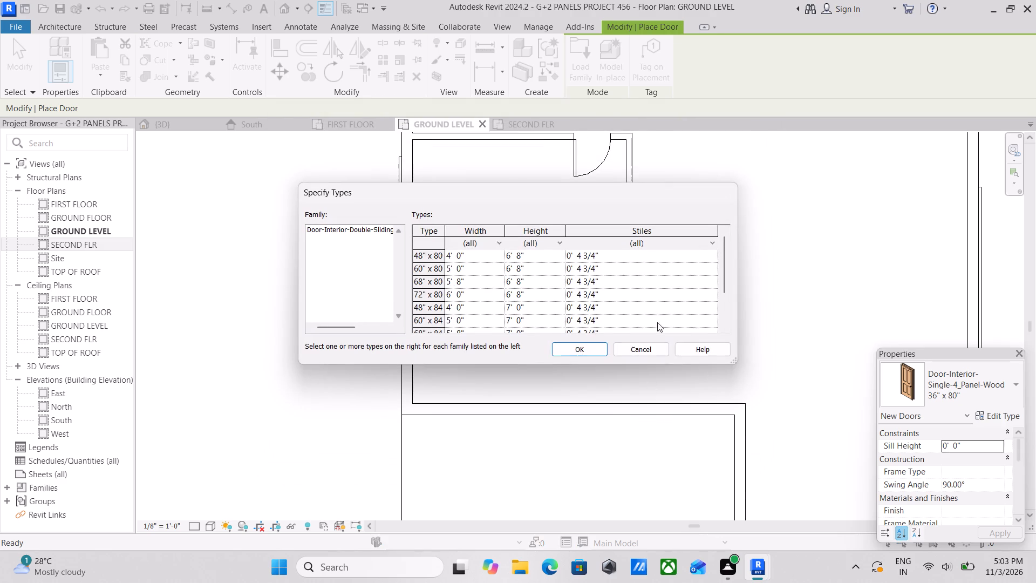
# Review the available sizes and load the 60" x 84" type of the double sliding door.
pyautogui.scroll(-2, 611, 274)
pyautogui.scroll(4, 523, 282)
pyautogui.scroll(-2, 517, 302)
pyautogui.scroll(5, 517, 304)
pyautogui.scroll(-1, 472, 284)
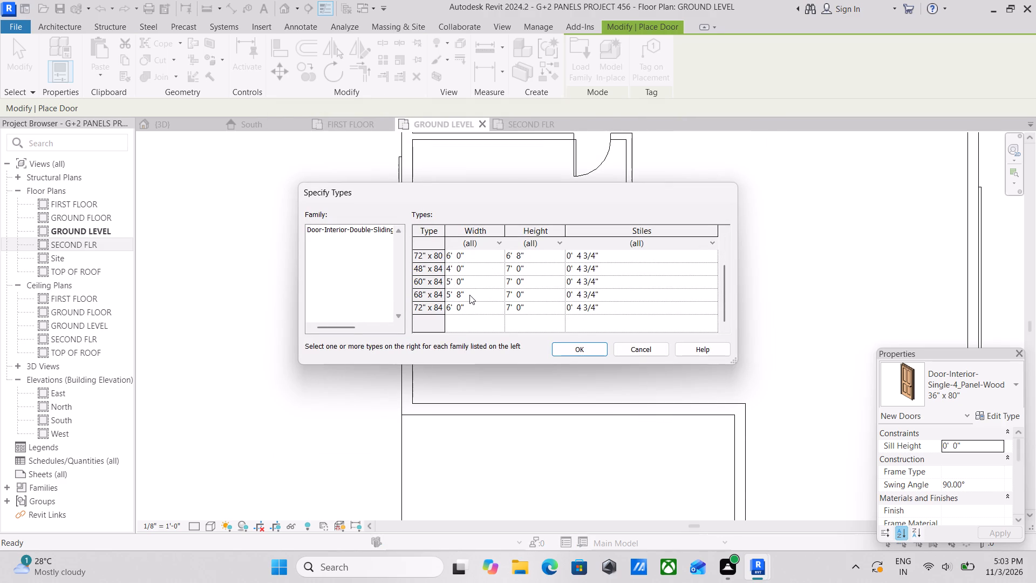
pyautogui.scroll(3, 469, 295)
pyautogui.scroll(-2, 487, 298)
pyautogui.scroll(1, 483, 302)
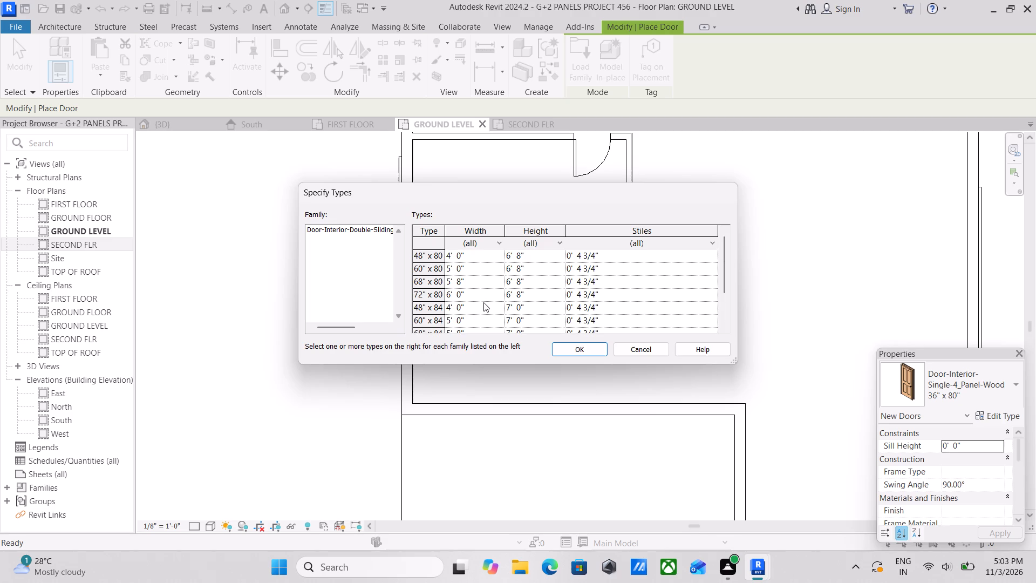
pyautogui.scroll(1, 483, 302)
pyautogui.scroll(-2, 476, 308)
pyautogui.click(470, 282)
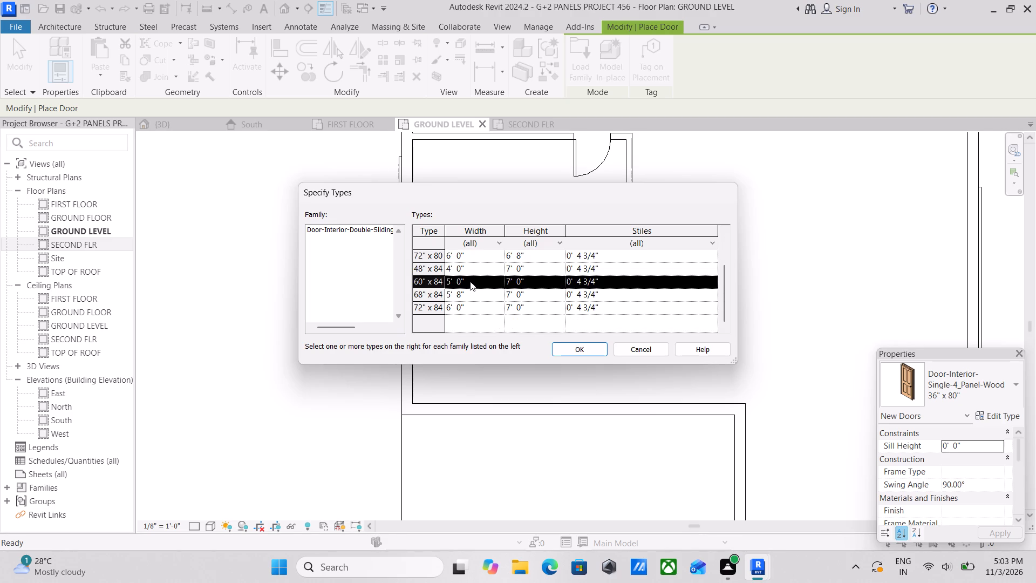
pyautogui.click(570, 350)
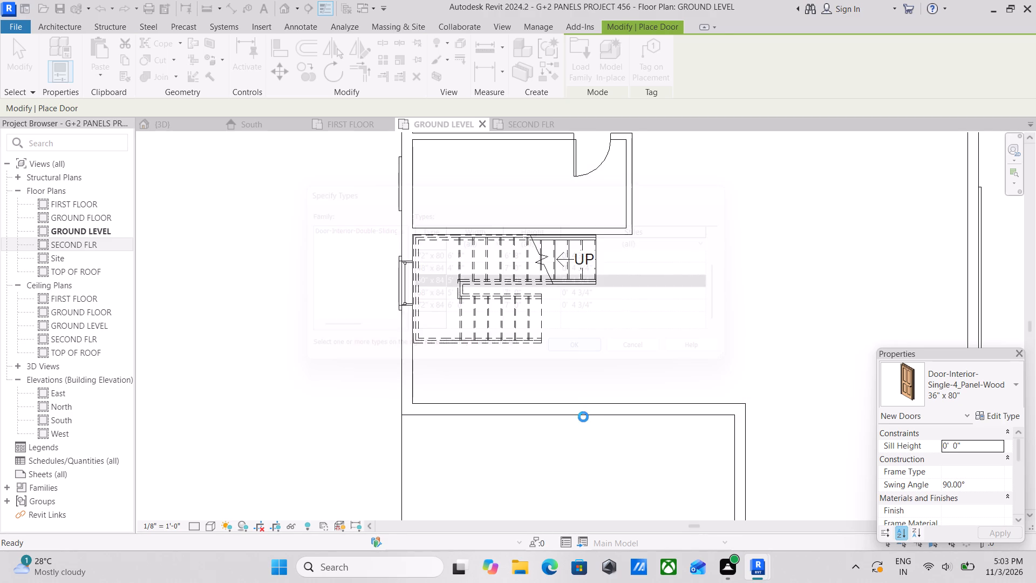
# Place the double sliding door in the front wall of the stair area, about 16'-0" from the stair-side wall and 6'-6" from the opposite corner.
pyautogui.click(646, 419)
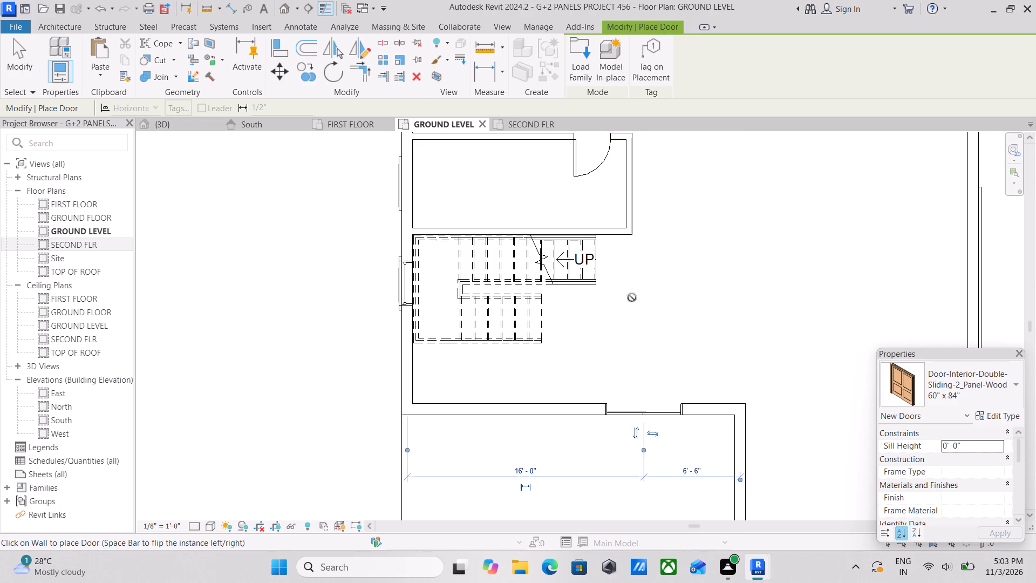
# Start the Window tool and open the Imperial library's US folder for loading a window family.
pyautogui.press('w')
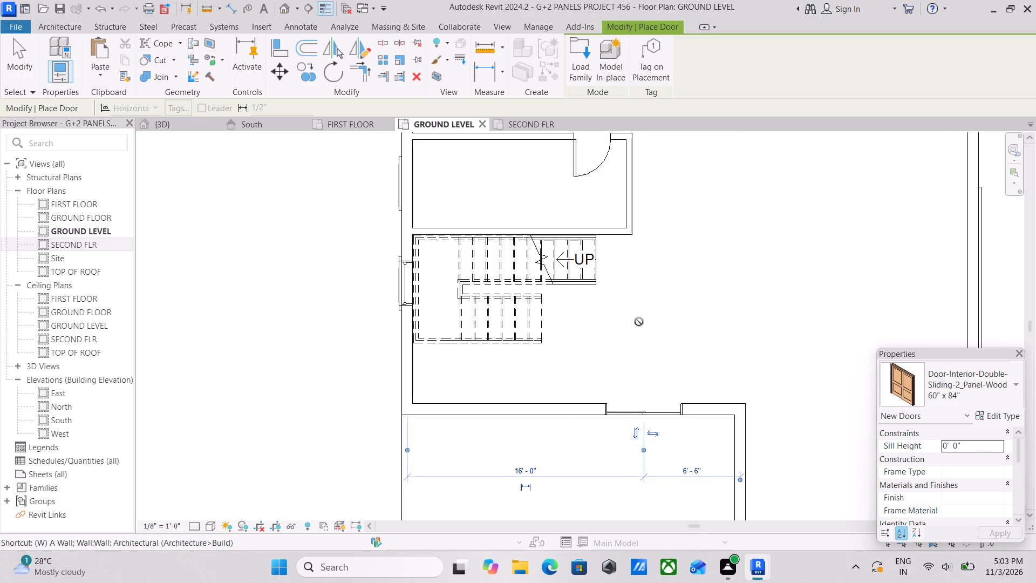
pyautogui.press('n')
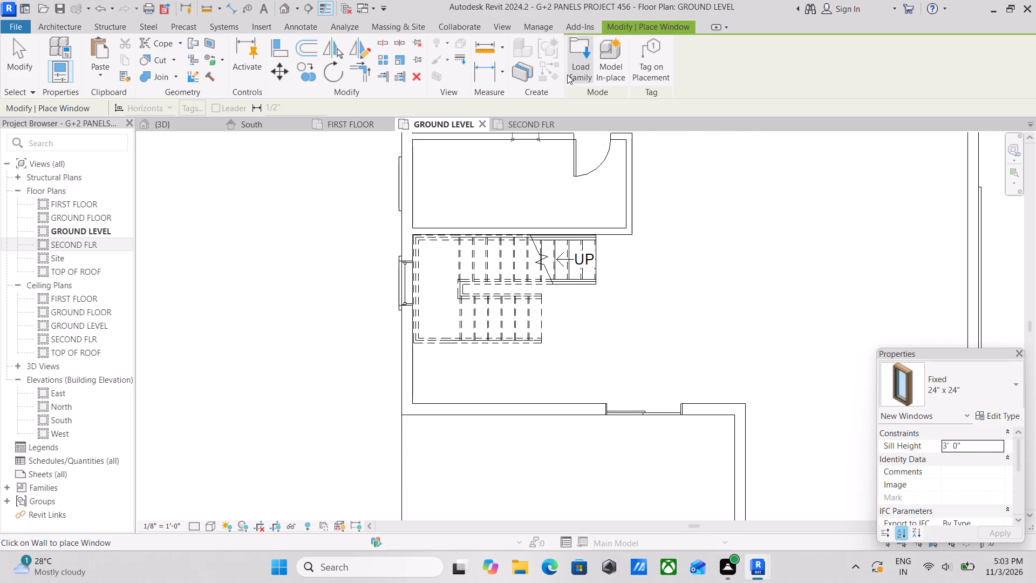
pyautogui.click(576, 63)
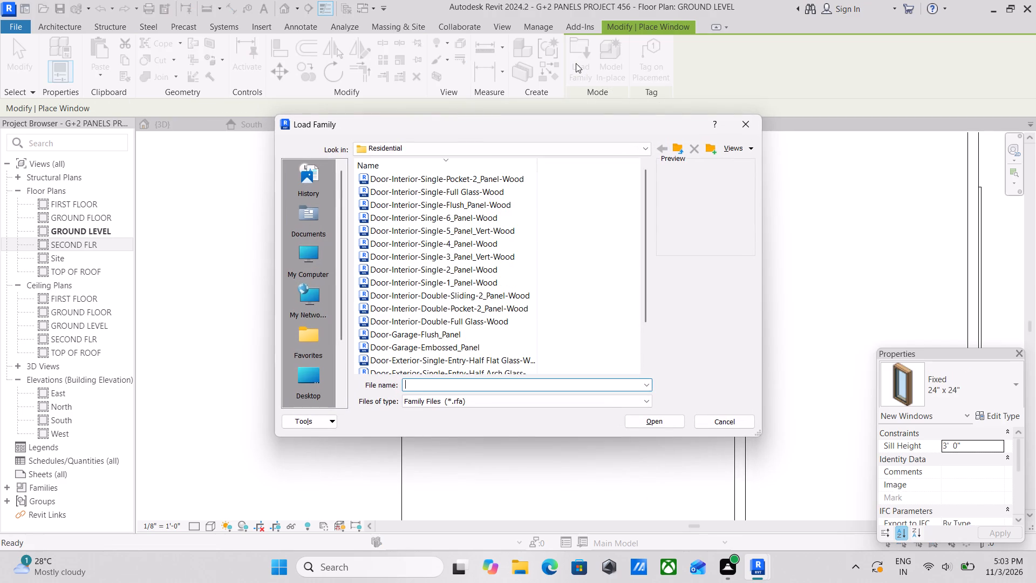
pyautogui.scroll(-1, 381, 254)
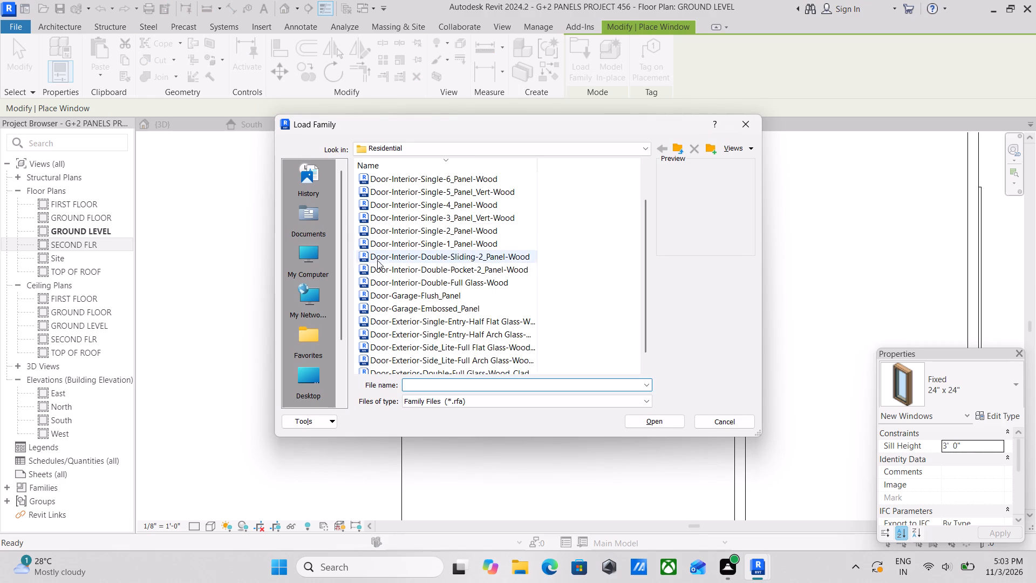
pyautogui.scroll(6, 441, 300)
pyautogui.scroll(-4, 337, 333)
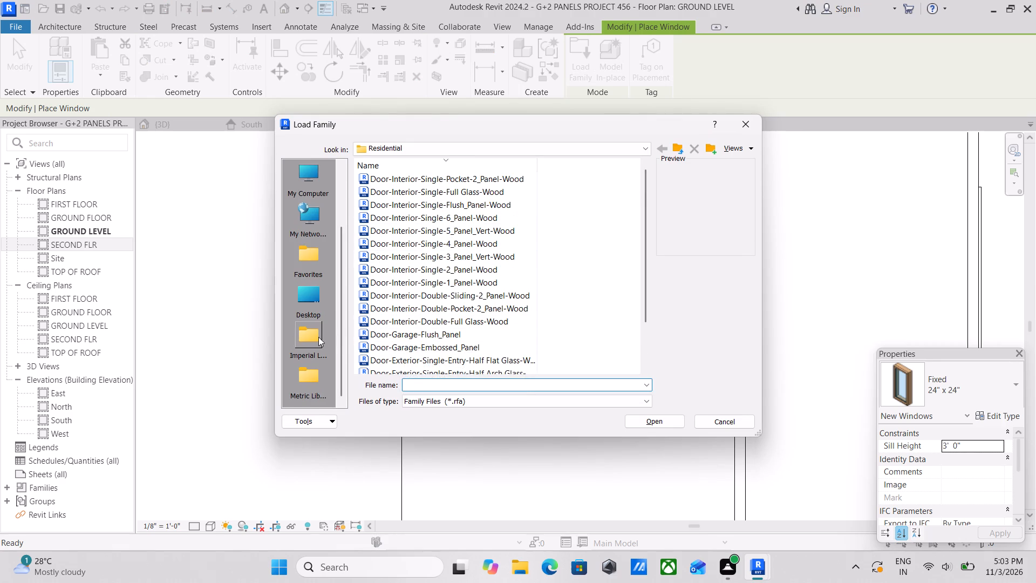
pyautogui.scroll(-1, 318, 337)
pyautogui.scroll(-4, 418, 325)
pyautogui.scroll(7, 400, 334)
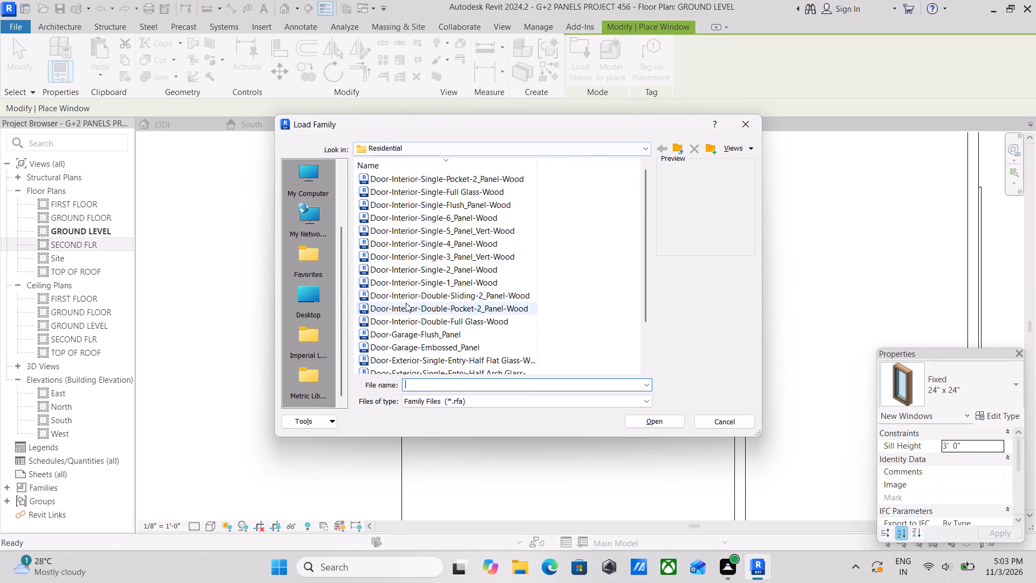
pyautogui.scroll(-1, 391, 319)
pyautogui.doubleClick(321, 304)
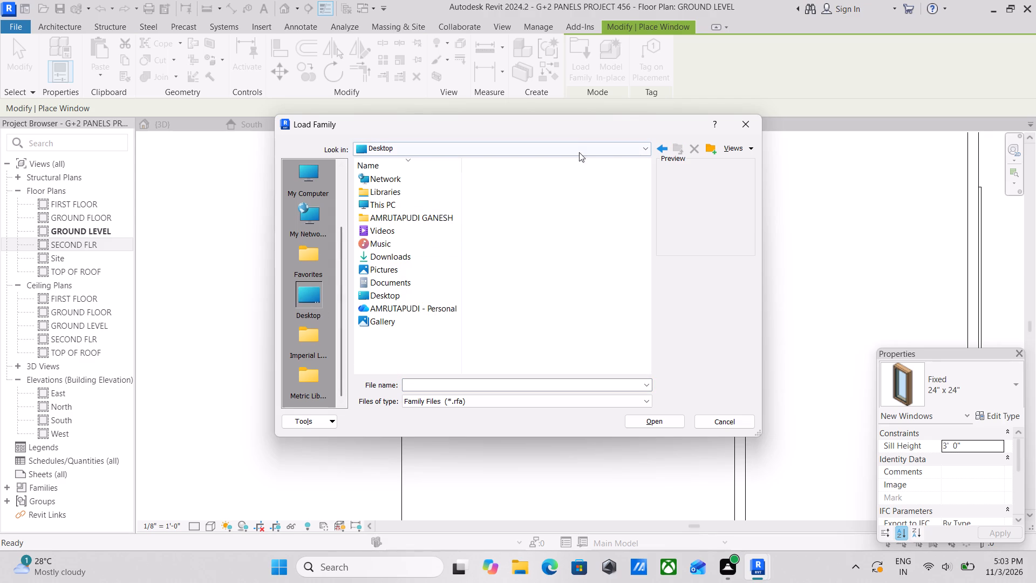
pyautogui.scroll(1, 364, 244)
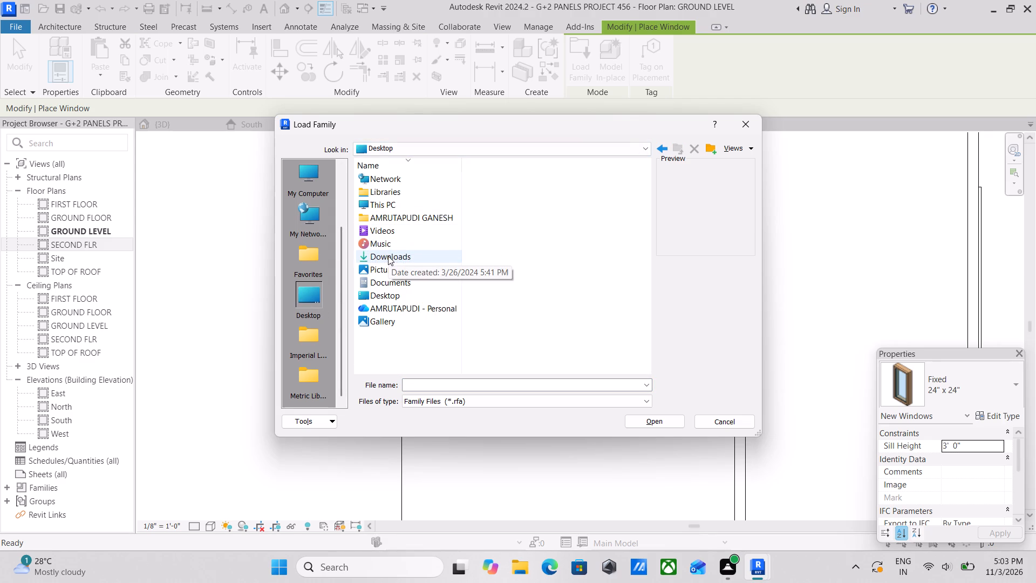
pyautogui.click(388, 256)
pyautogui.scroll(-2, 475, 261)
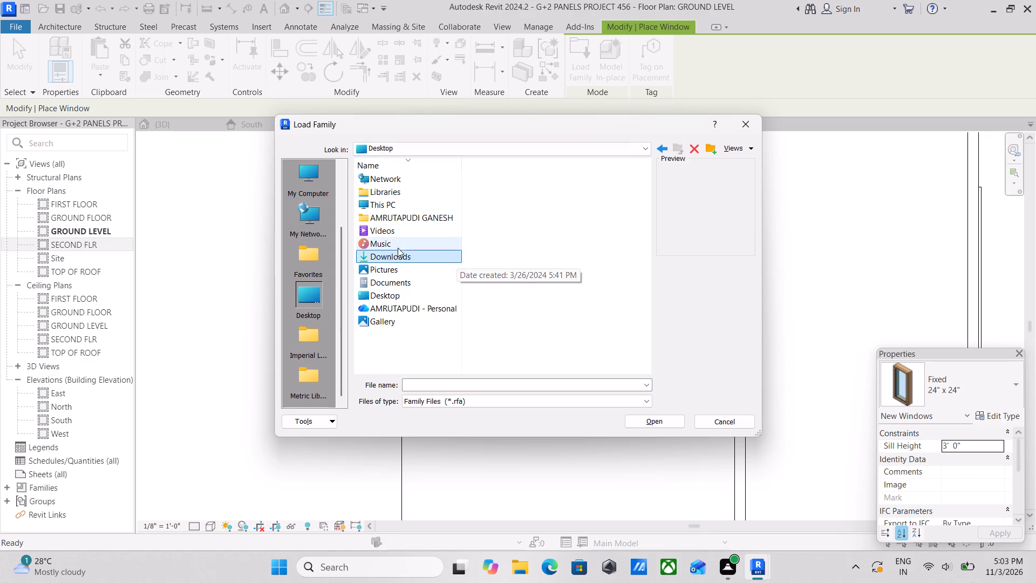
pyautogui.scroll(-3, 399, 245)
pyautogui.scroll(3, 385, 259)
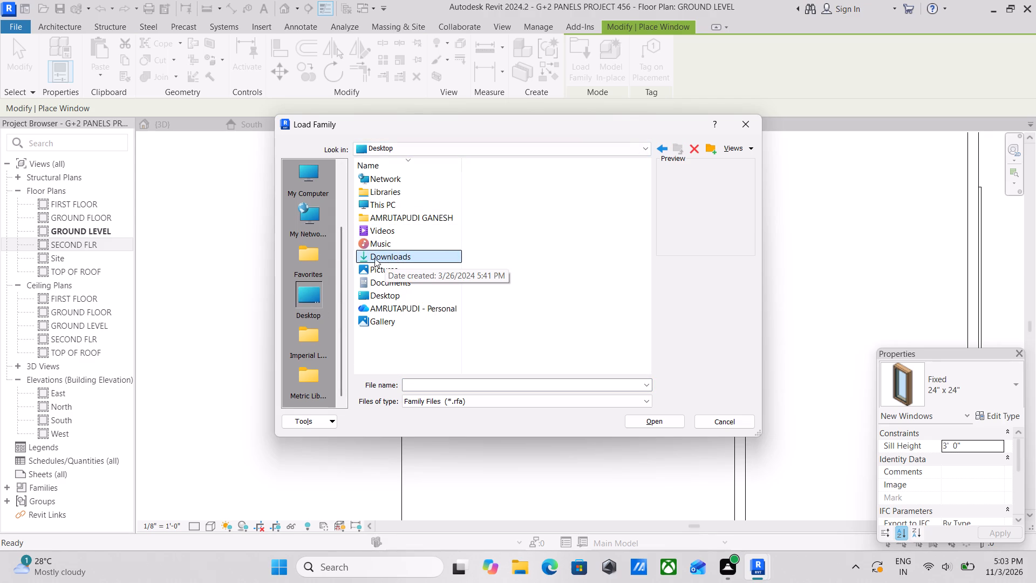
pyautogui.scroll(-2, 394, 227)
pyautogui.scroll(-2, 422, 260)
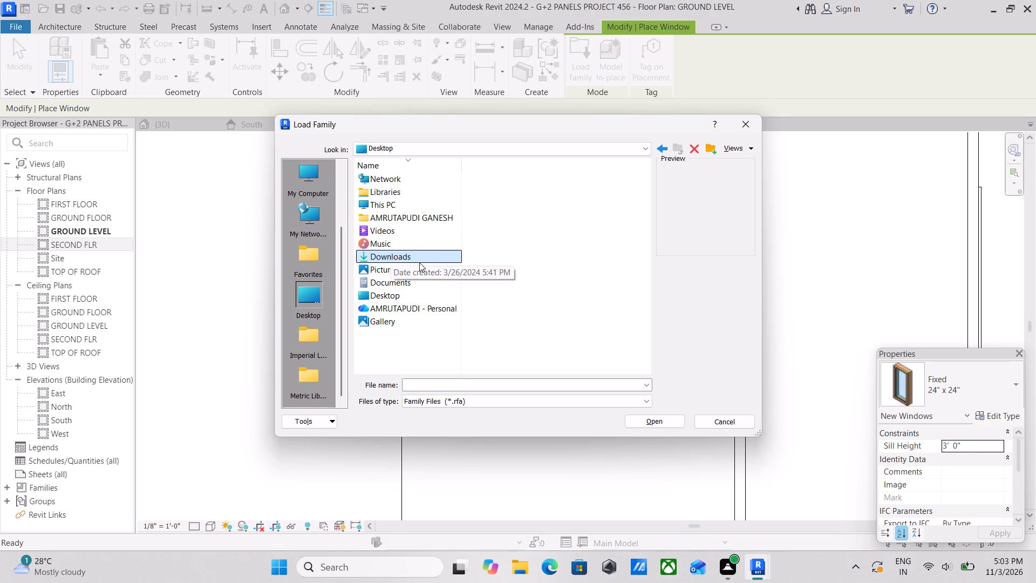
pyautogui.scroll(-1, 304, 328)
pyautogui.doubleClick(305, 333)
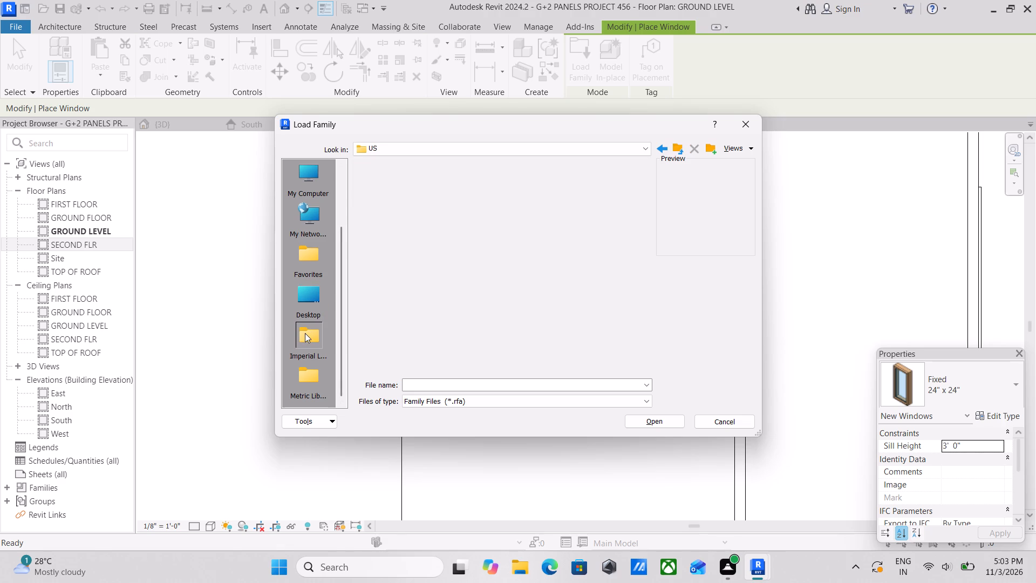
# Find and open the Windows folder within the US library.
pyautogui.scroll(-4, 412, 234)
pyautogui.scroll(-7, 384, 275)
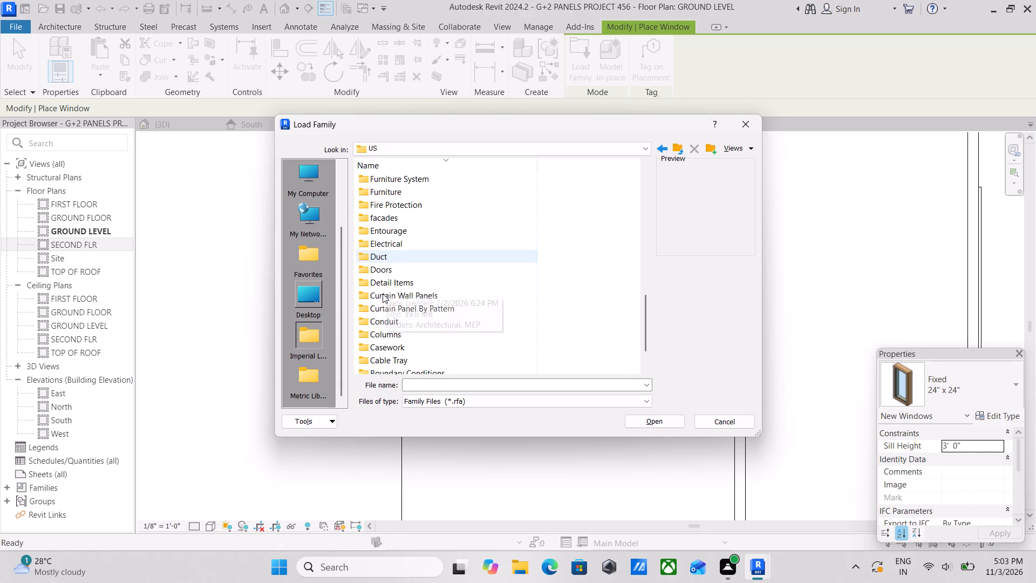
pyautogui.scroll(-8, 386, 301)
pyautogui.scroll(4, 384, 265)
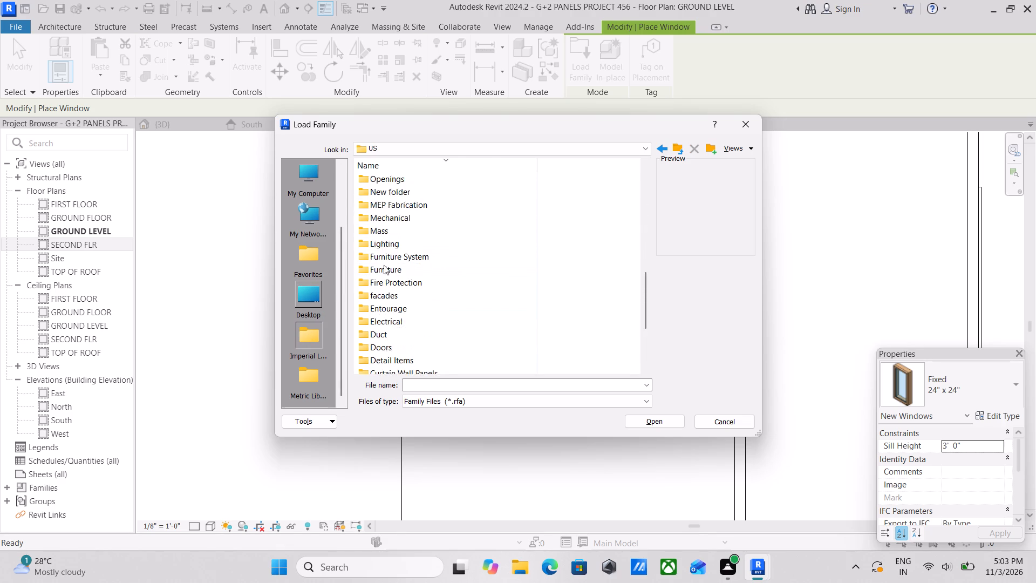
pyautogui.scroll(12, 384, 265)
pyautogui.scroll(-3, 385, 259)
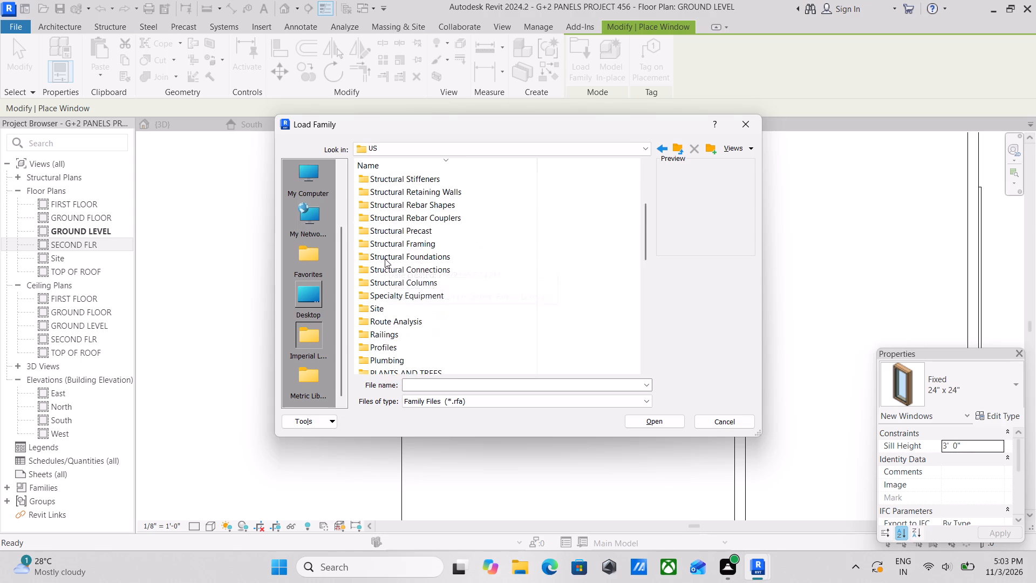
pyautogui.scroll(7, 385, 259)
pyautogui.scroll(-2, 393, 229)
pyautogui.scroll(5, 393, 229)
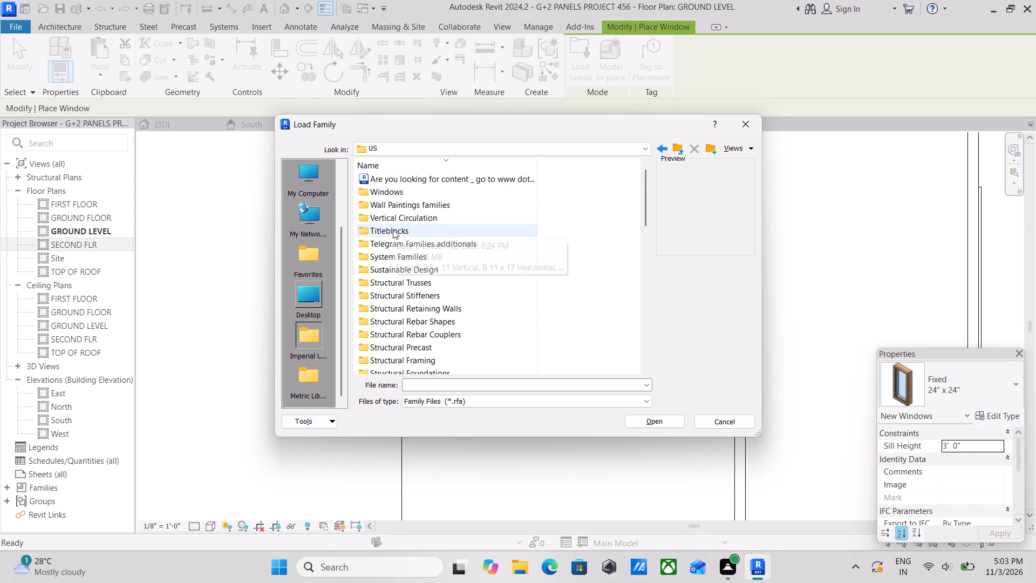
pyautogui.scroll(-7, 393, 230)
pyautogui.scroll(9, 389, 248)
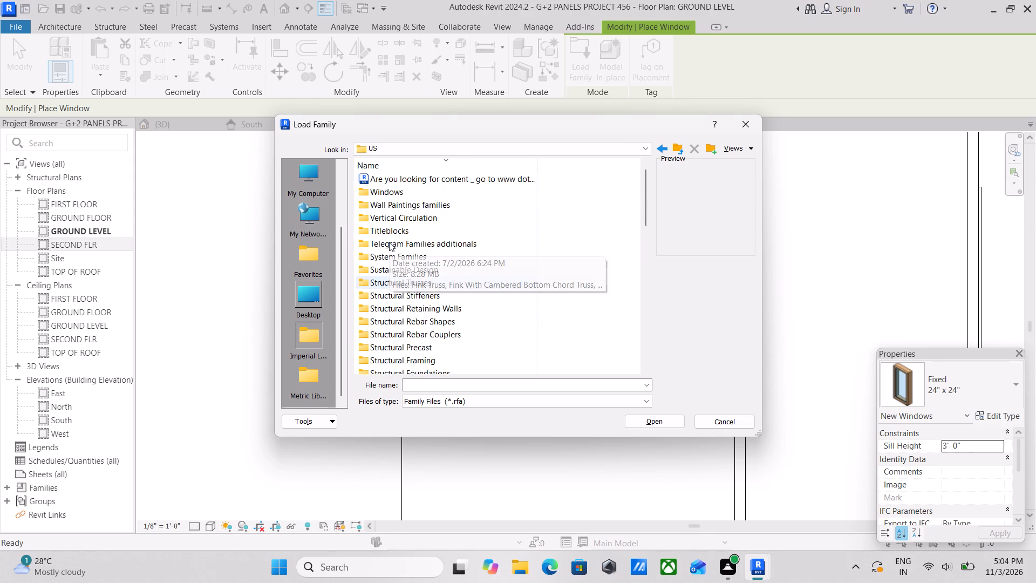
pyautogui.scroll(4, 389, 242)
pyautogui.doubleClick(393, 189)
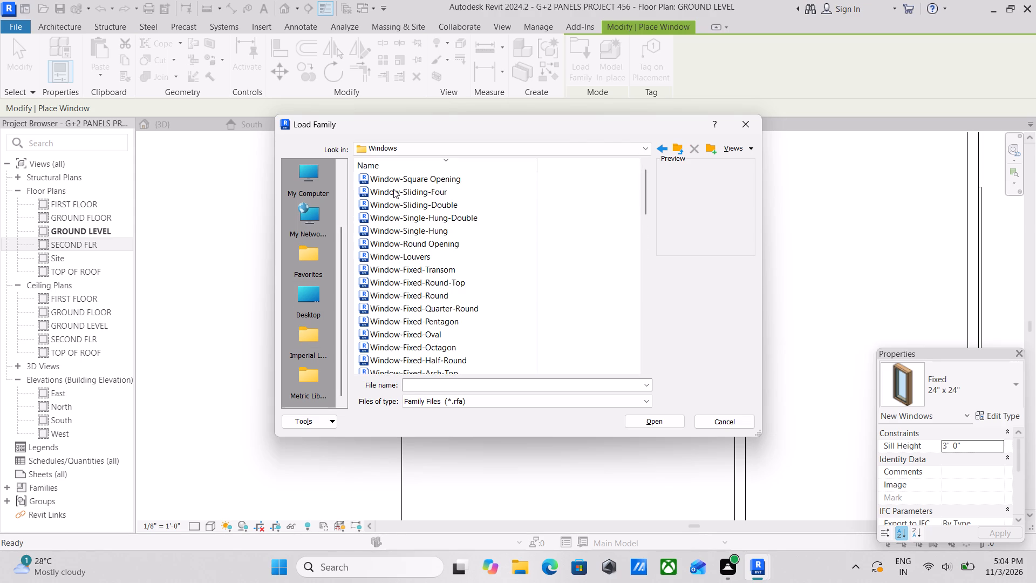
# Preview the fixed, double-hung, triple casement and bay casement window families in the Windows folder.
pyautogui.click(401, 188)
pyautogui.scroll(-4, 463, 263)
pyautogui.click(463, 262)
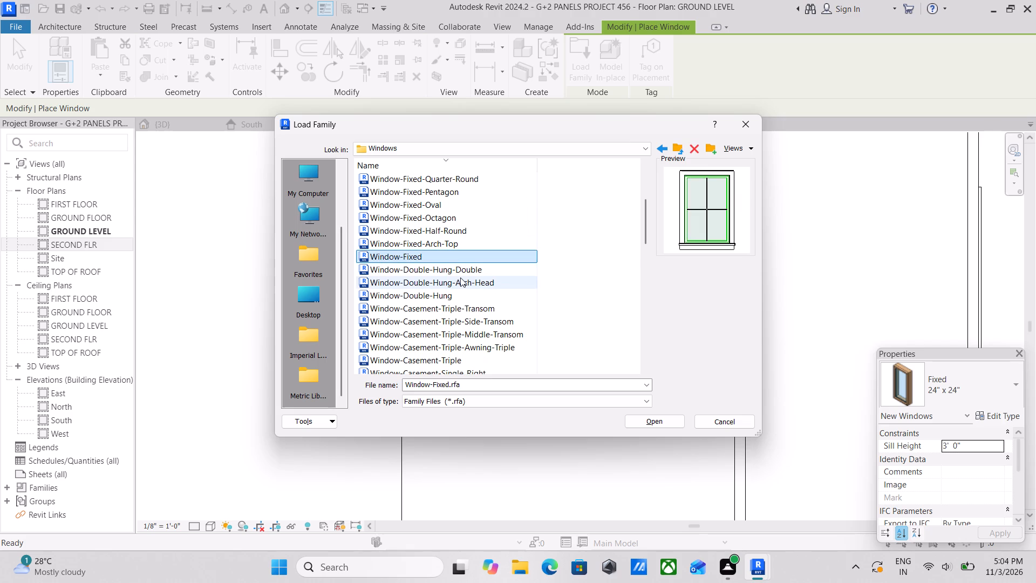
pyautogui.click(460, 277)
pyautogui.click(469, 308)
pyautogui.scroll(-4, 469, 308)
pyautogui.click(464, 312)
pyautogui.scroll(-4, 463, 323)
pyautogui.click(451, 305)
pyautogui.click(441, 272)
pyautogui.click(442, 251)
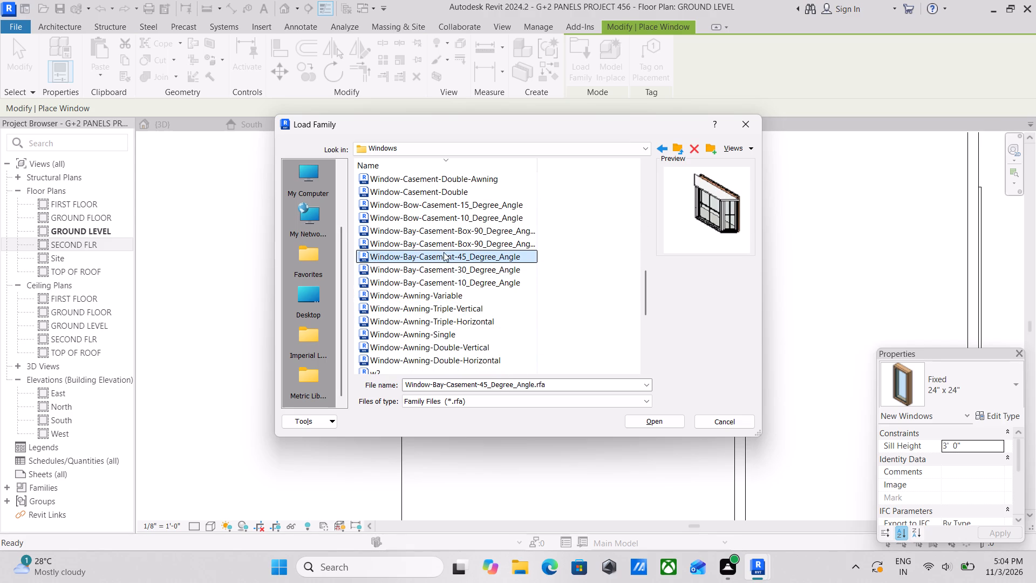
pyautogui.click(446, 231)
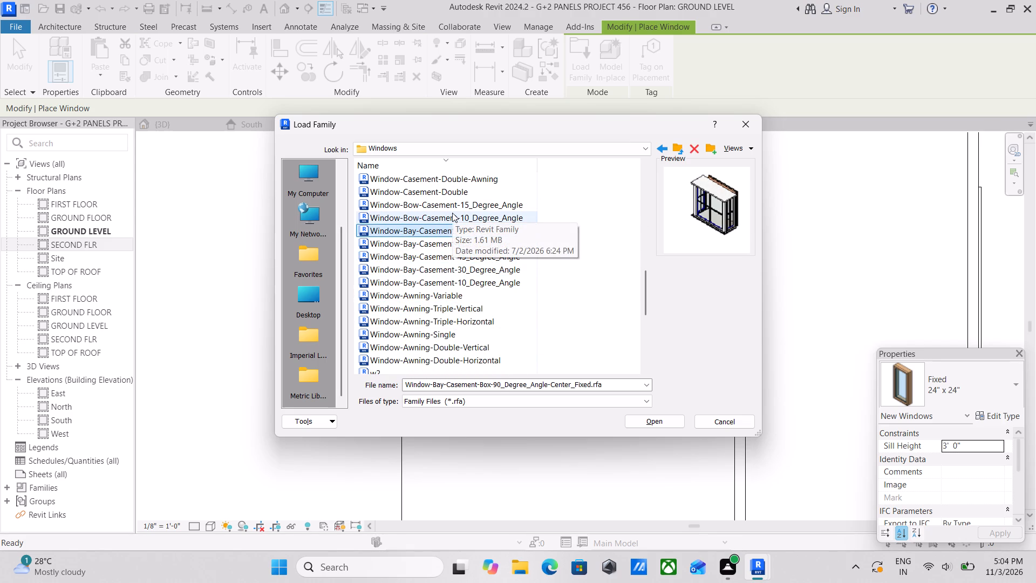
# Compare the box bay, 30- and 45-degree bay, and bow casement window families in preview.
pyautogui.click(419, 243)
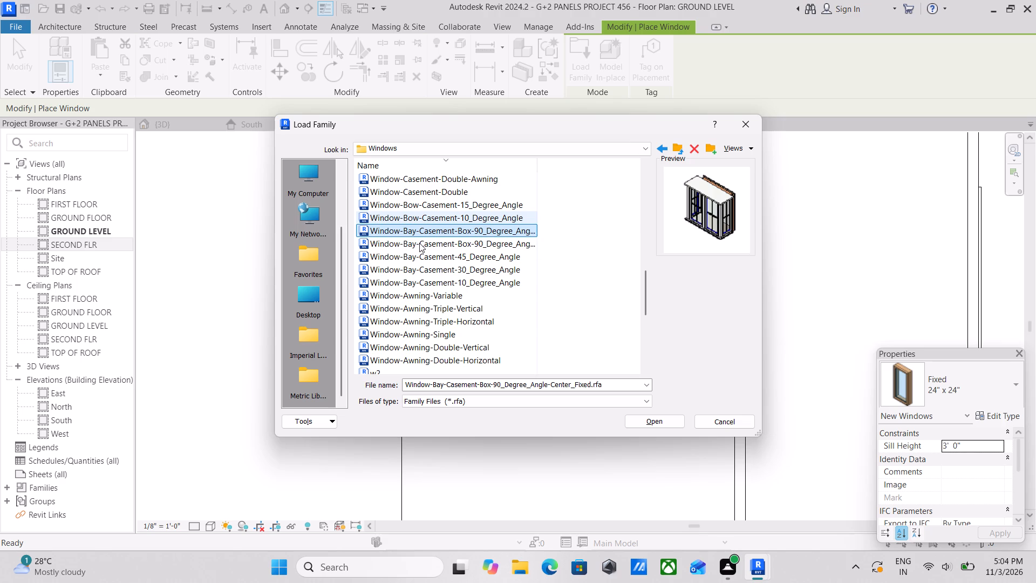
pyautogui.click(426, 222)
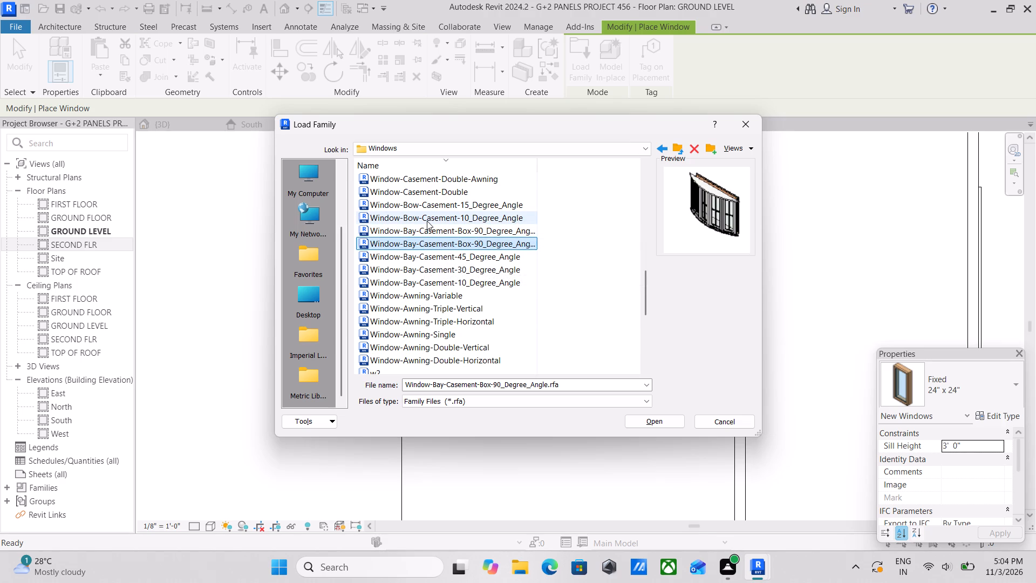
pyautogui.click(431, 205)
pyautogui.click(437, 272)
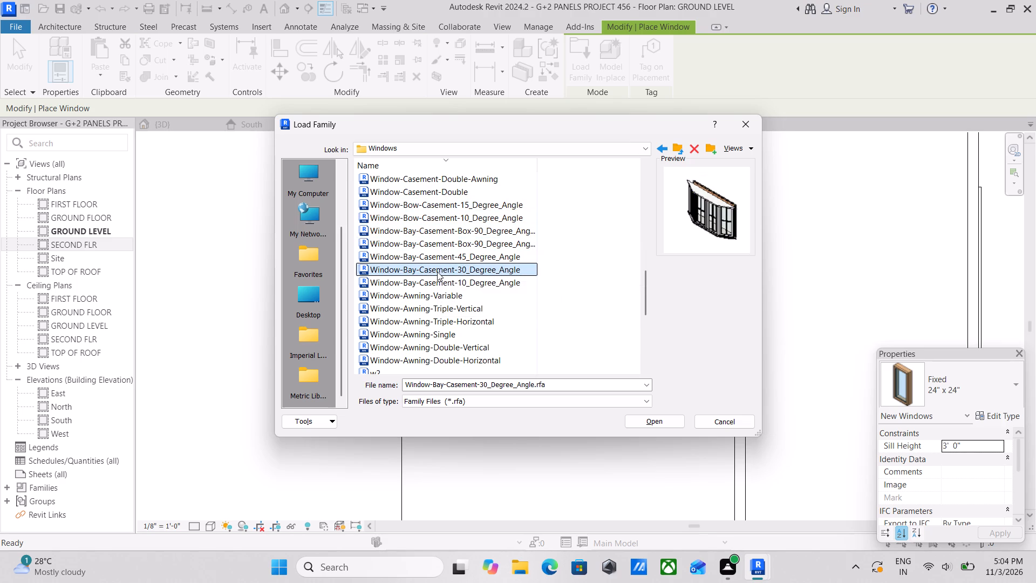
pyautogui.click(438, 276)
pyautogui.click(440, 250)
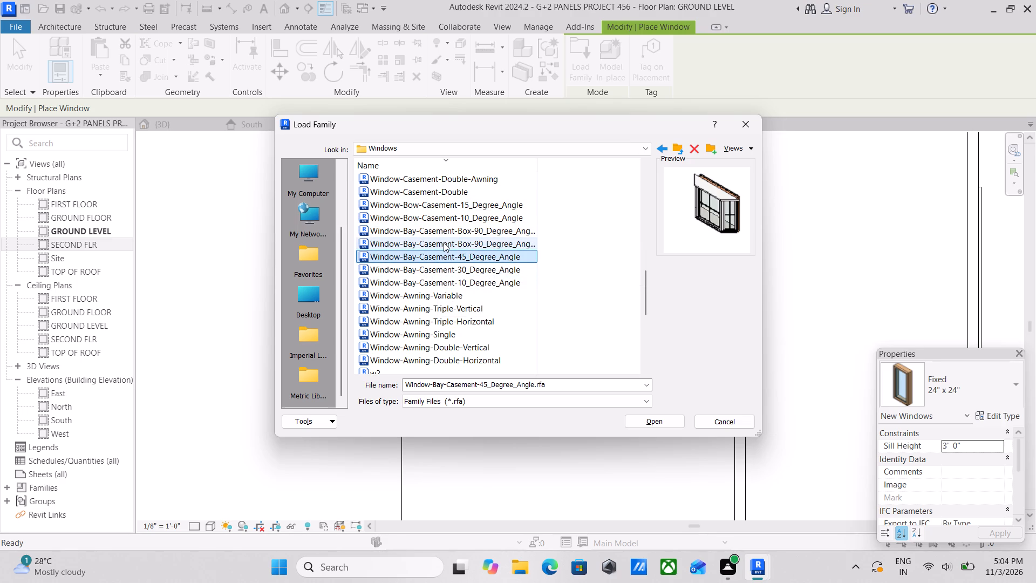
pyautogui.click(444, 242)
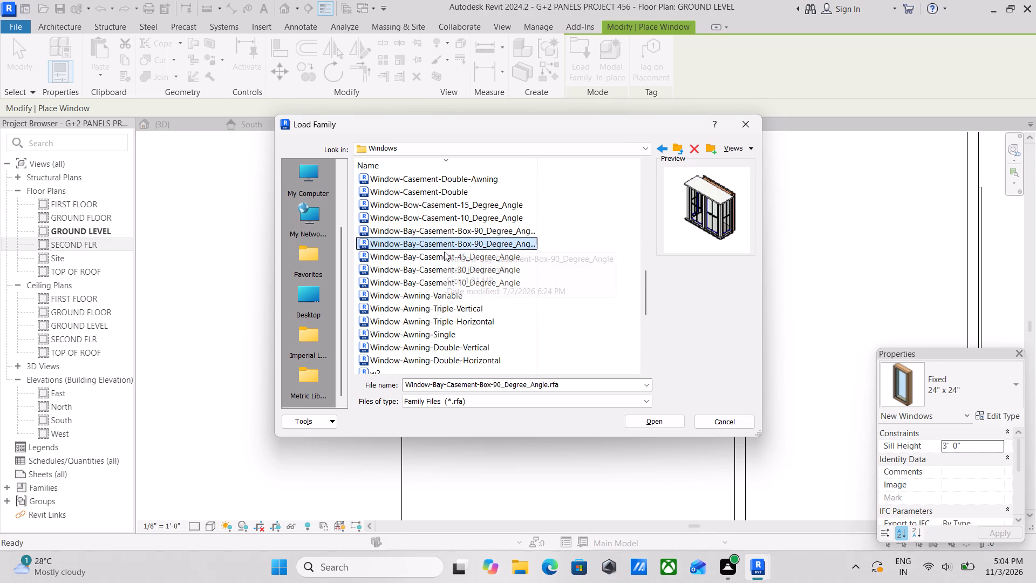
pyautogui.click(443, 231)
pyautogui.click(447, 248)
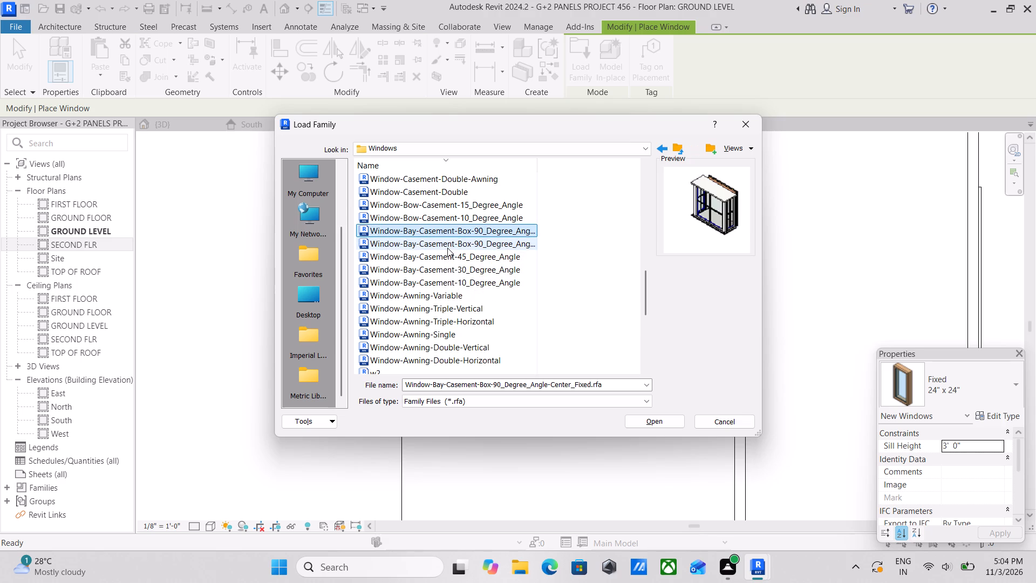
# Load the Window-Bay-Casement-Box-90_Degree_Angle-Center_Fixed family.
pyautogui.click(452, 233)
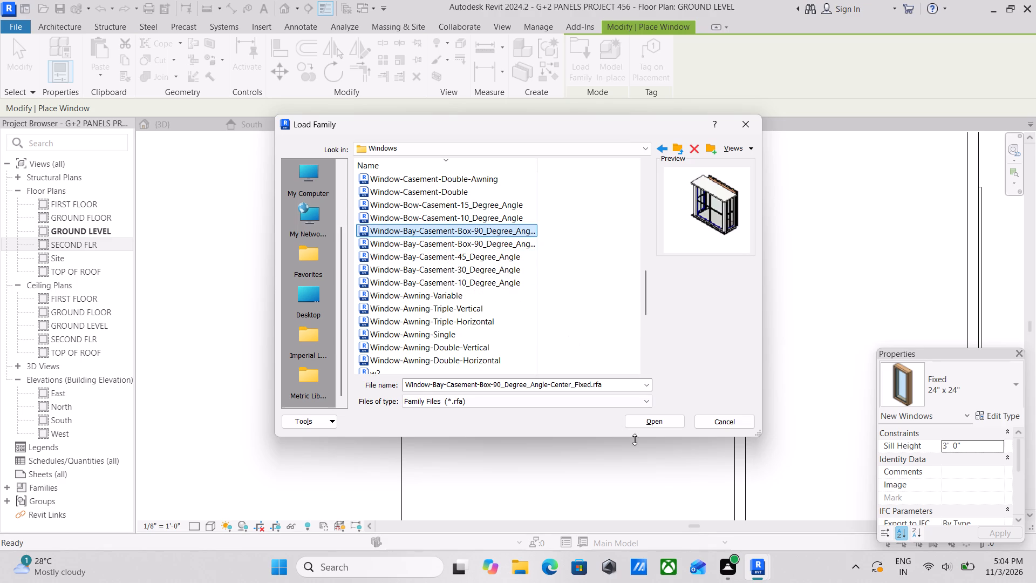
pyautogui.click(645, 421)
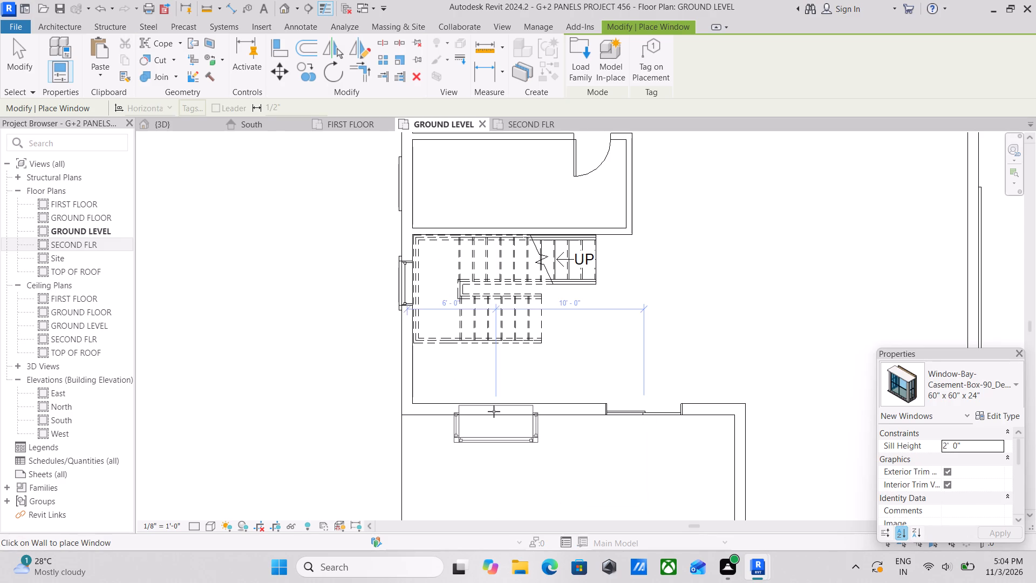
# Place the 60" x 60" x 24" box bay window in the stair area's front wall, 5'-6" from the stair-side wall and 10'-6" from the sliding door.
pyautogui.click(487, 412)
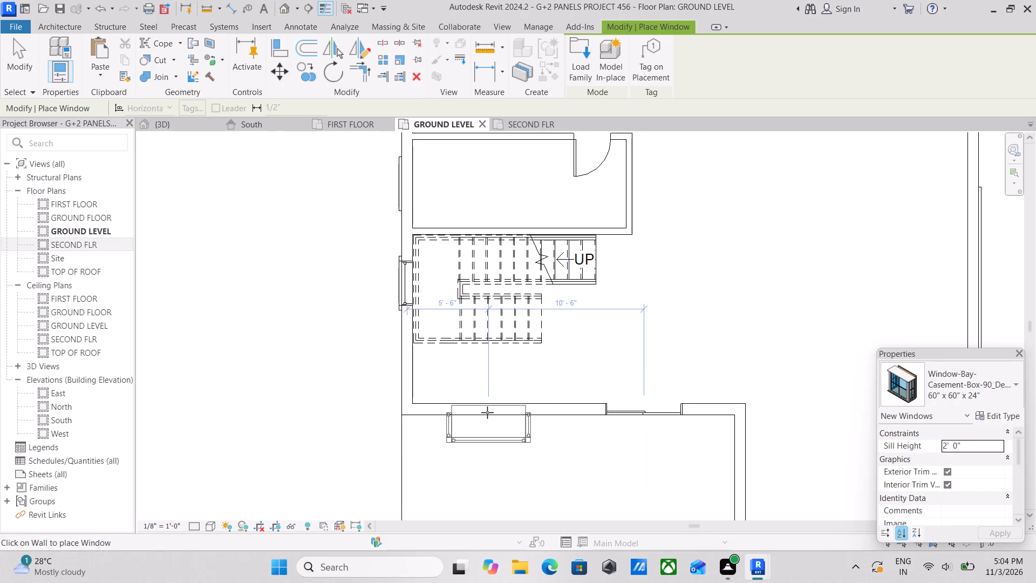
pyautogui.scroll(-2, 488, 412)
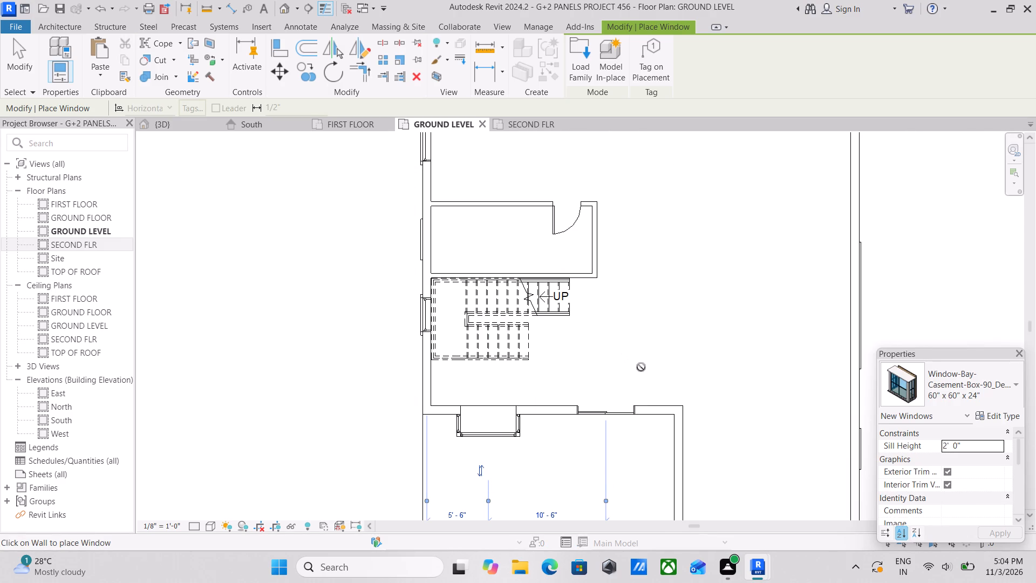
pyautogui.press('Escape')
pyautogui.press('Escape')
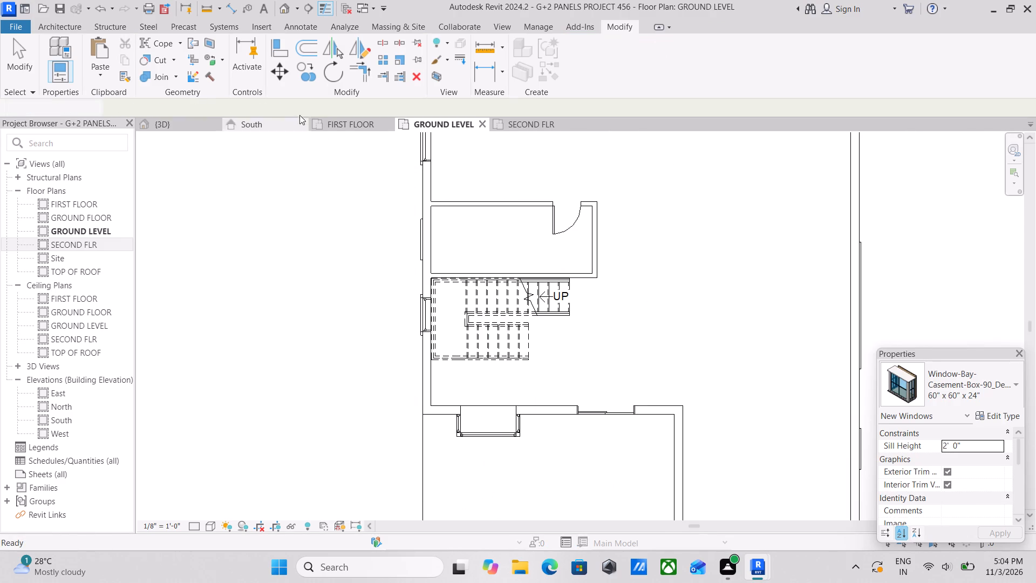
pyautogui.press('Escape')
# Inspect the ground-level box bay window and double sliding door from the veranda side in the 3D view.
pyautogui.scroll(-1, 478, 168)
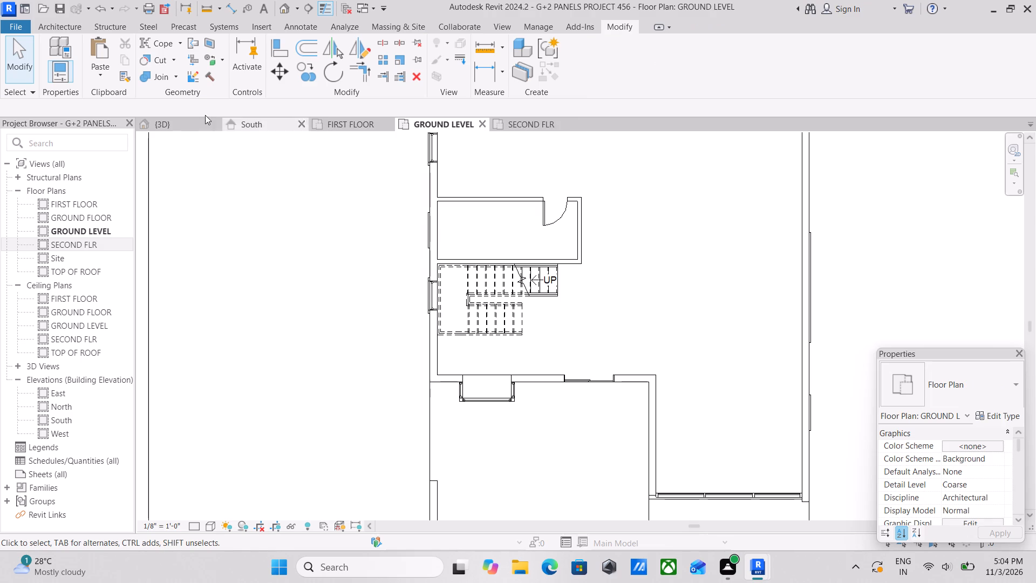
pyautogui.click(173, 122)
pyautogui.scroll(-1, 647, 337)
pyautogui.scroll(7, 680, 391)
pyautogui.keyDown('shift'); pyautogui.moveTo(656, 398); pyautogui.dragTo(709, 335, button='middle'); pyautogui.keyUp('shift')
pyautogui.scroll(1, 709, 335)
pyautogui.scroll(3, 612, 353)
pyautogui.scroll(-5, 644, 351)
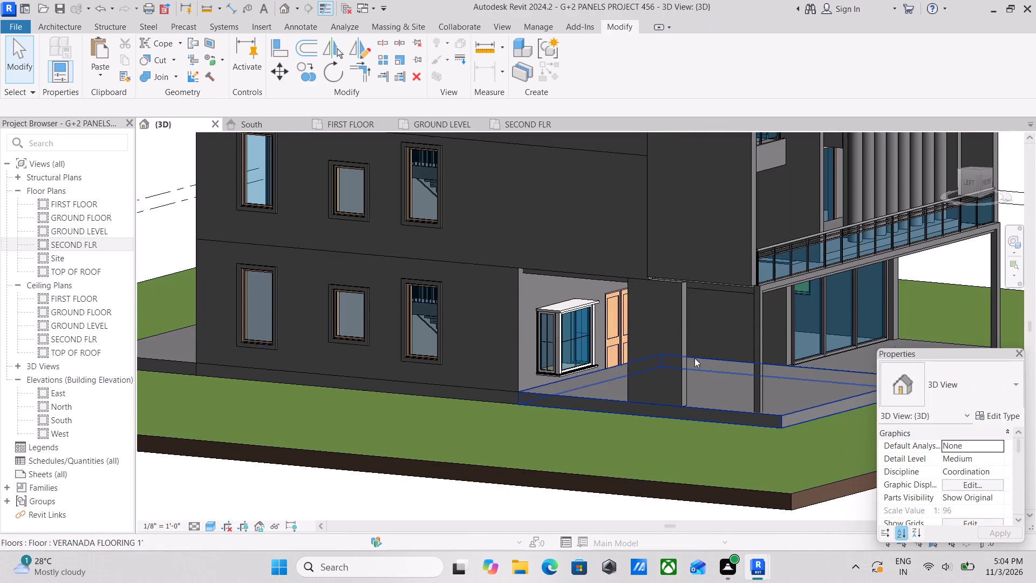
pyautogui.scroll(1, 694, 357)
pyautogui.scroll(-2, 616, 339)
pyautogui.moveTo(614, 338); pyautogui.dragTo(593, 347, button='middle')
pyautogui.keyDown('shift'); pyautogui.moveTo(607, 340); pyautogui.dragTo(649, 367, button='middle'); pyautogui.keyUp('shift')
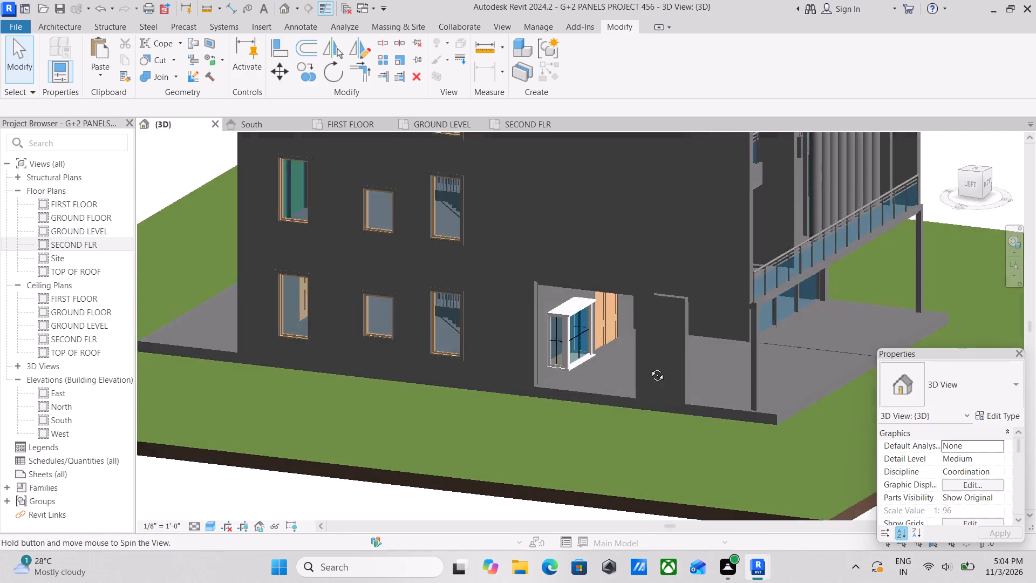
# Examine the front facade in the 3D view, including the ground-level bay window and sliding door, balconies, railings and vertical louvers.
pyautogui.keyDown('shift'); pyautogui.moveTo(649, 367); pyautogui.dragTo(650, 369, button='middle'); pyautogui.keyUp('shift')
pyautogui.keyDown('shift'); pyautogui.moveTo(506, 313); pyautogui.dragTo(647, 336, button='middle'); pyautogui.keyUp('shift')
pyautogui.scroll(1, 647, 335)
pyautogui.scroll(-1, 647, 334)
pyautogui.moveTo(637, 335); pyautogui.dragTo(437, 338, button='middle')
pyautogui.keyDown('shift'); pyautogui.moveTo(663, 326); pyautogui.dragTo(572, 321, button='middle'); pyautogui.keyUp('shift')
pyautogui.scroll(2, 608, 318)
pyautogui.keyDown('shift'); pyautogui.moveTo(522, 295); pyautogui.dragTo(563, 311, button='middle'); pyautogui.keyUp('shift')
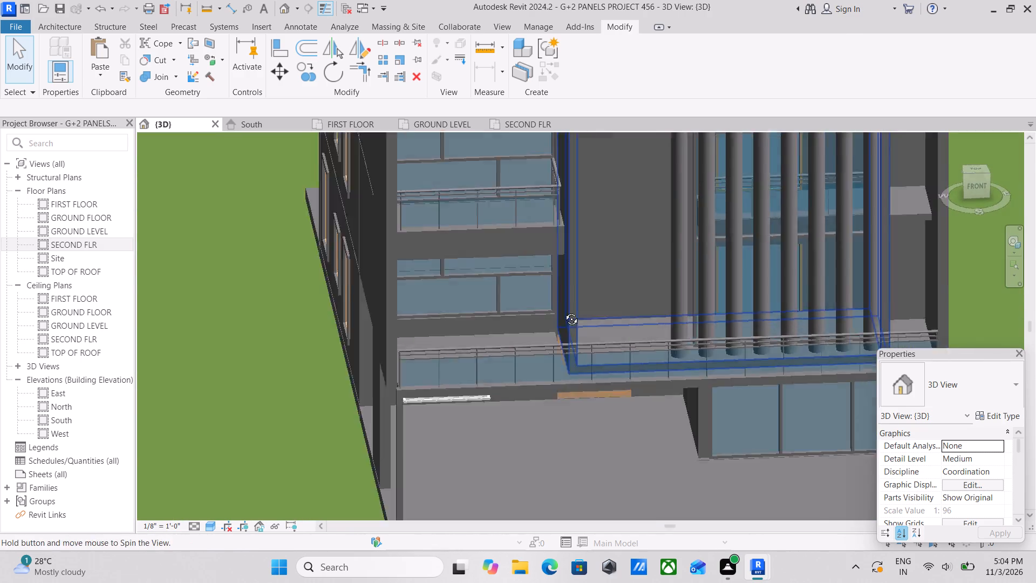
pyautogui.keyDown('shift'); pyautogui.moveTo(563, 311); pyautogui.dragTo(643, 349, button='middle'); pyautogui.keyUp('shift')
pyautogui.moveTo(645, 337); pyautogui.dragTo(571, 444, button='middle')
pyautogui.keyDown('shift'); pyautogui.moveTo(737, 402); pyautogui.dragTo(675, 401, button='middle'); pyautogui.keyUp('shift')
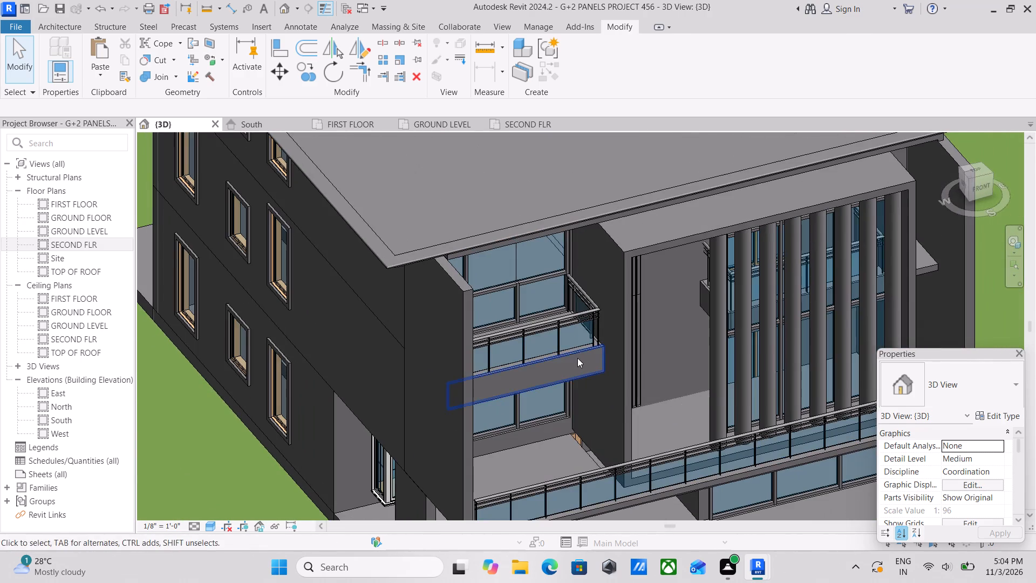
pyautogui.keyDown('shift'); pyautogui.moveTo(577, 358); pyautogui.dragTo(551, 315, button='middle'); pyautogui.keyUp('shift')
pyautogui.scroll(1, 550, 313)
pyautogui.moveTo(489, 394); pyautogui.dragTo(473, 335, button='middle')
pyautogui.moveTo(441, 385); pyautogui.dragTo(442, 395, button='middle')
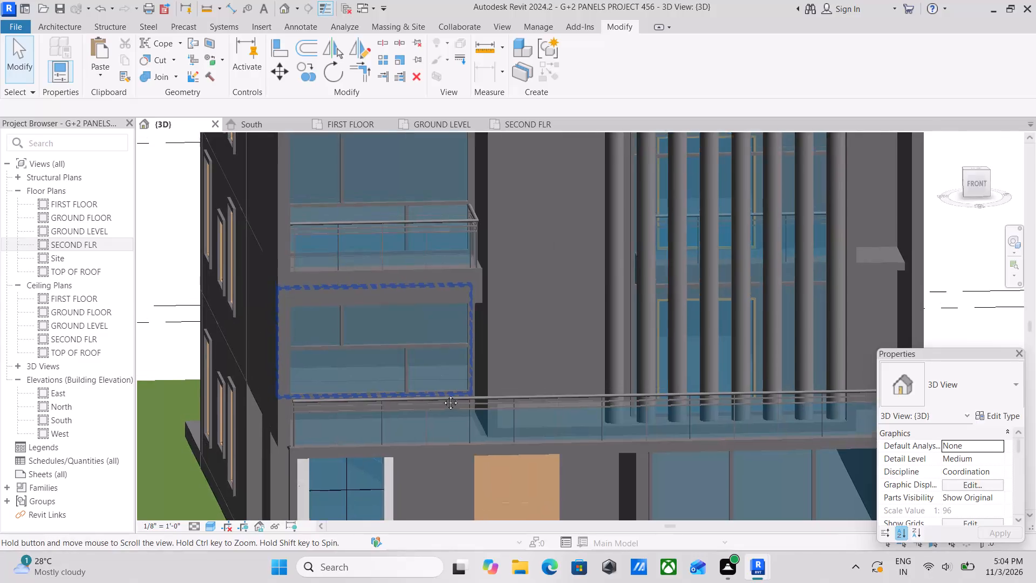
pyautogui.moveTo(442, 395); pyautogui.dragTo(444, 398, button='middle')
pyautogui.scroll(-2, 475, 416)
pyautogui.keyDown('shift'); pyautogui.moveTo(482, 423); pyautogui.dragTo(506, 481, button='middle'); pyautogui.keyUp('shift')
pyautogui.moveTo(496, 426); pyautogui.dragTo(446, 350, button='middle')
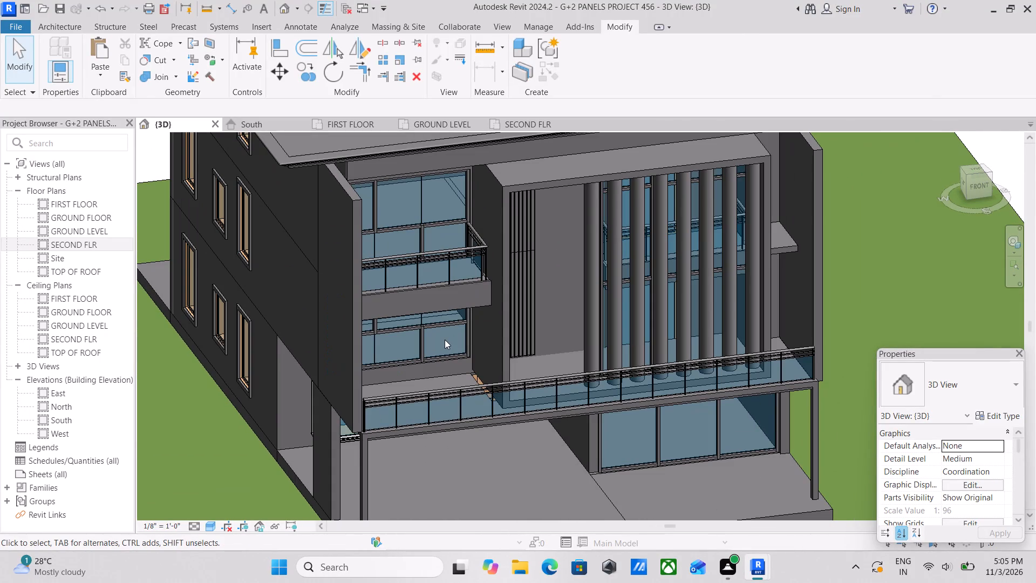
pyautogui.scroll(-1, 451, 370)
pyautogui.keyDown('shift'); pyautogui.moveTo(451, 370); pyautogui.dragTo(412, 300, button='middle'); pyautogui.keyUp('shift')
pyautogui.keyDown('shift'); pyautogui.moveTo(390, 346); pyautogui.dragTo(402, 363, button='middle'); pyautogui.keyUp('shift')
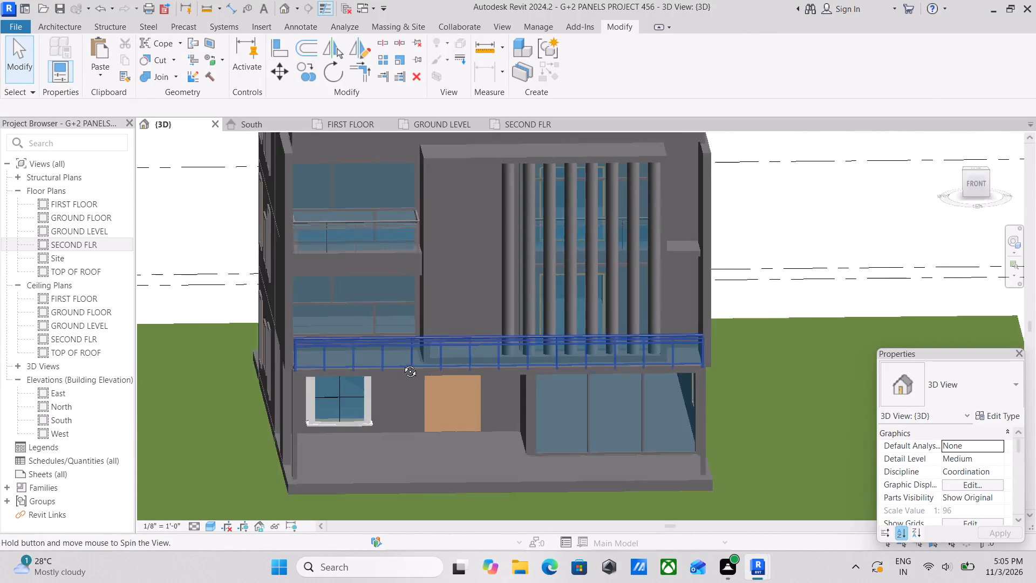
pyautogui.keyDown('shift'); pyautogui.moveTo(402, 363); pyautogui.dragTo(390, 451, button='middle'); pyautogui.keyUp('shift')
pyautogui.scroll(-1, 333, 386)
pyautogui.keyDown('shift'); pyautogui.moveTo(345, 403); pyautogui.dragTo(356, 385, button='middle'); pyautogui.keyUp('shift')
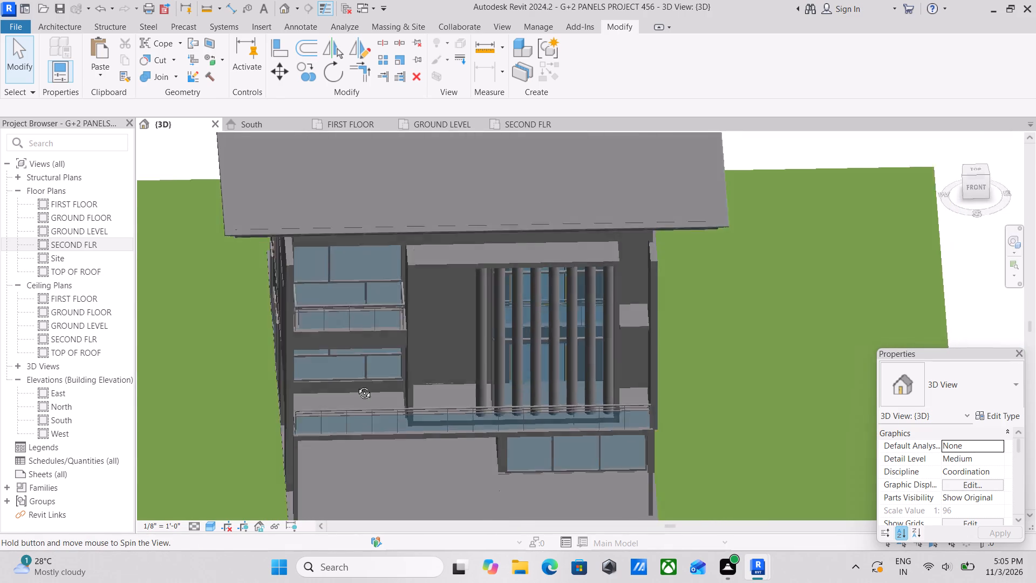
pyautogui.keyDown('shift'); pyautogui.moveTo(356, 385); pyautogui.dragTo(345, 323, button='middle'); pyautogui.keyUp('shift')
pyautogui.scroll(1, 358, 334)
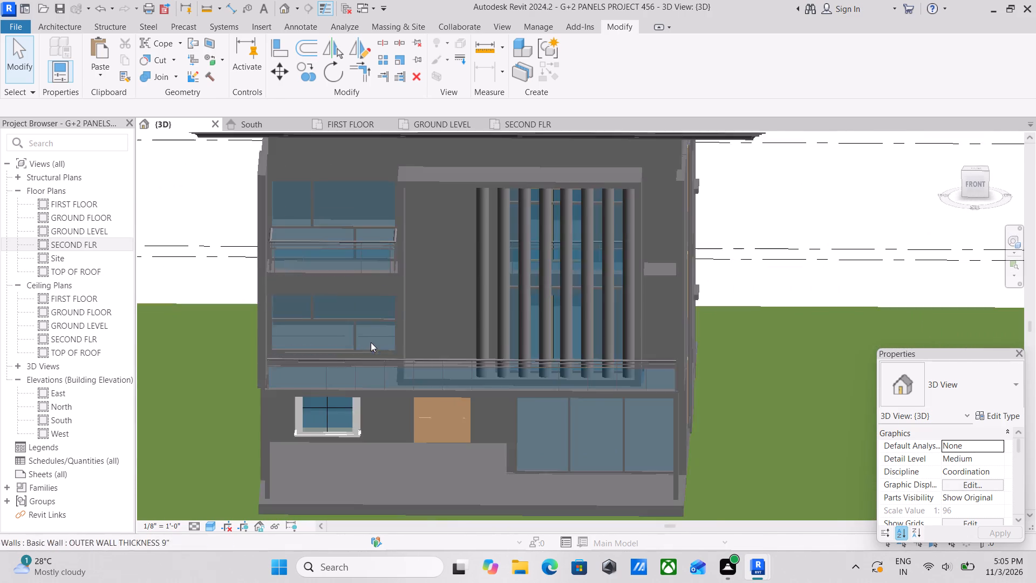
pyautogui.scroll(2, 371, 342)
pyautogui.scroll(-3, 572, 355)
# Inspect the building's right-hand side wall windows and the roof overhang in the 3D view.
pyautogui.keyDown('shift'); pyautogui.moveTo(622, 372); pyautogui.dragTo(678, 425, button='middle'); pyautogui.keyUp('shift')
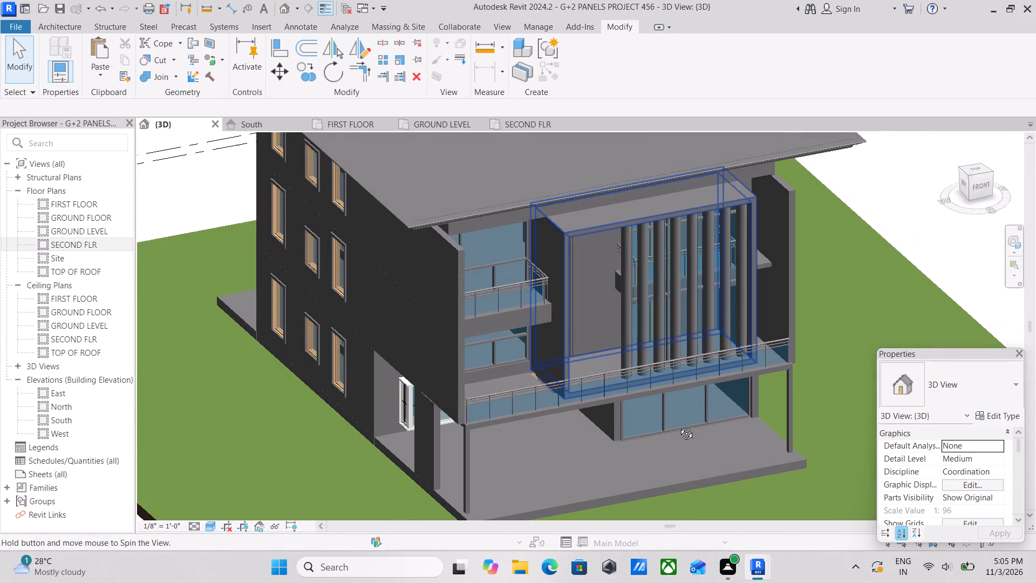
pyautogui.keyDown('shift'); pyautogui.moveTo(678, 425); pyautogui.dragTo(685, 430, button='middle'); pyautogui.keyUp('shift')
pyautogui.keyDown('shift'); pyautogui.moveTo(649, 389); pyautogui.dragTo(640, 391, button='middle'); pyautogui.keyUp('shift')
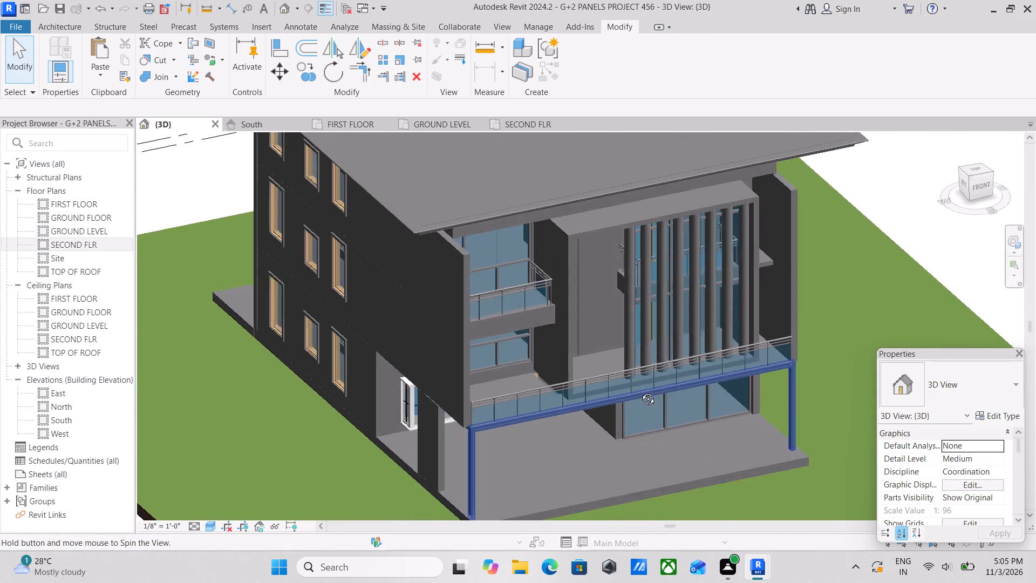
pyautogui.keyDown('shift'); pyautogui.moveTo(640, 391); pyautogui.dragTo(533, 374, button='middle'); pyautogui.keyUp('shift')
pyautogui.scroll(-2, 494, 391)
pyautogui.moveTo(492, 390); pyautogui.dragTo(492, 389, button='middle')
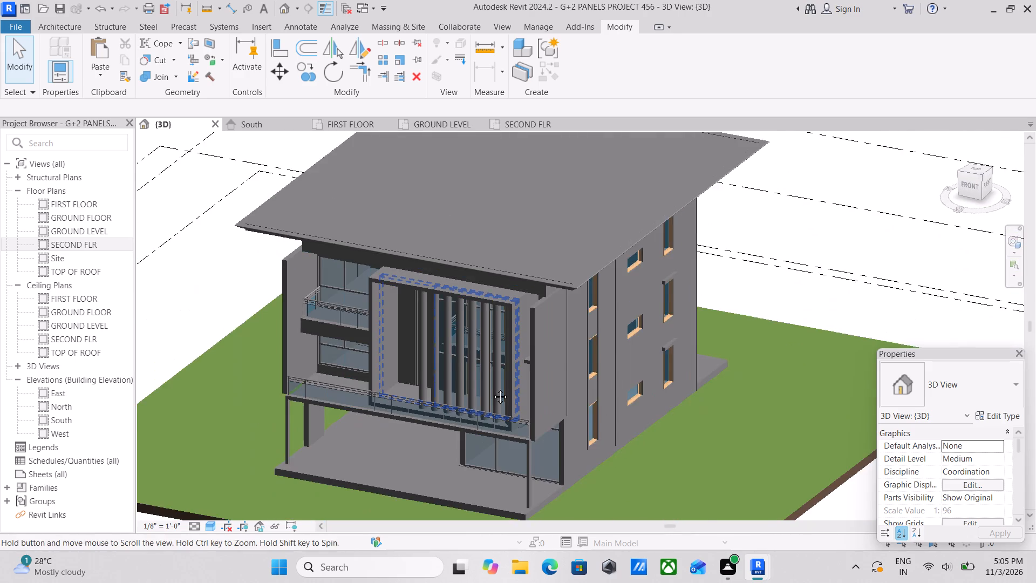
pyautogui.moveTo(492, 389); pyautogui.dragTo(554, 314, button='middle')
pyautogui.scroll(2, 550, 329)
pyautogui.keyDown('shift'); pyautogui.moveTo(552, 327); pyautogui.dragTo(474, 307, button='middle'); pyautogui.keyUp('shift')
pyautogui.scroll(1, 546, 334)
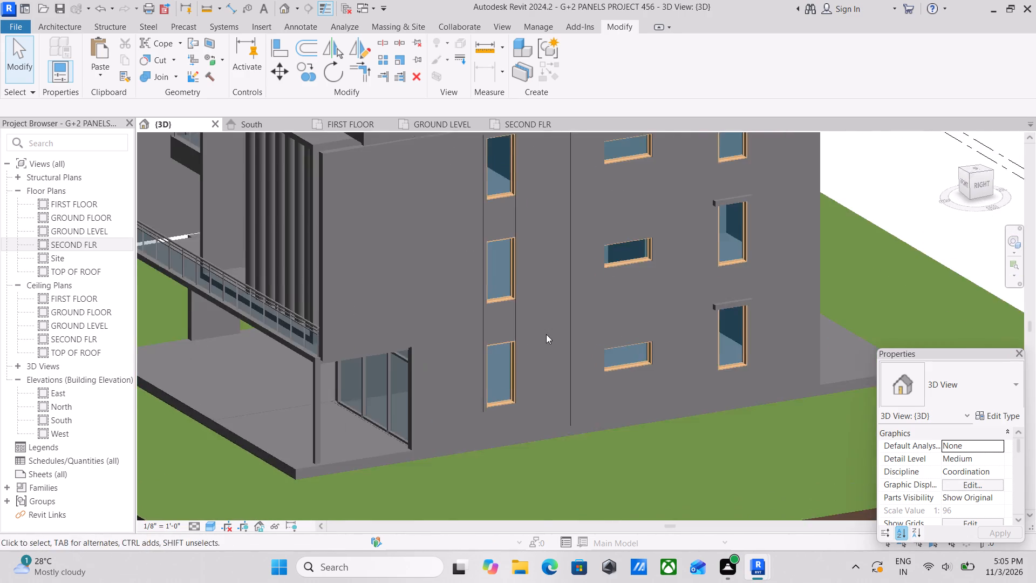
pyautogui.moveTo(546, 334); pyautogui.dragTo(519, 430, button='middle')
pyautogui.moveTo(521, 356); pyautogui.dragTo(508, 505, button='middle')
pyautogui.scroll(-3, 520, 352)
pyautogui.moveTo(522, 361); pyautogui.dragTo(545, 399, button='middle')
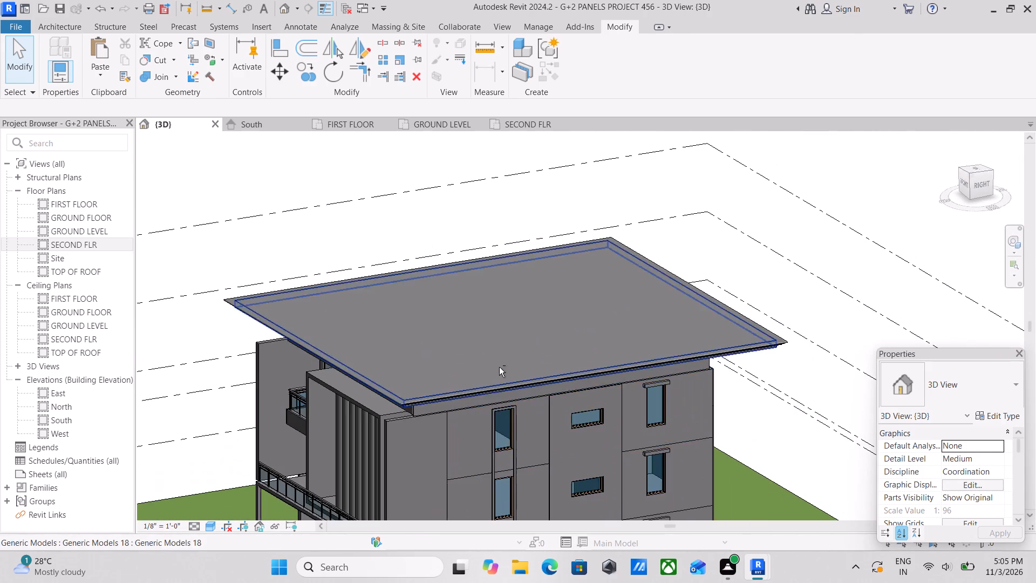
pyautogui.keyDown('shift'); pyautogui.moveTo(499, 367); pyautogui.dragTo(566, 305, button='middle'); pyautogui.keyUp('shift')
pyautogui.keyDown('shift'); pyautogui.scroll(1, 577, 315); pyautogui.keyUp('shift')
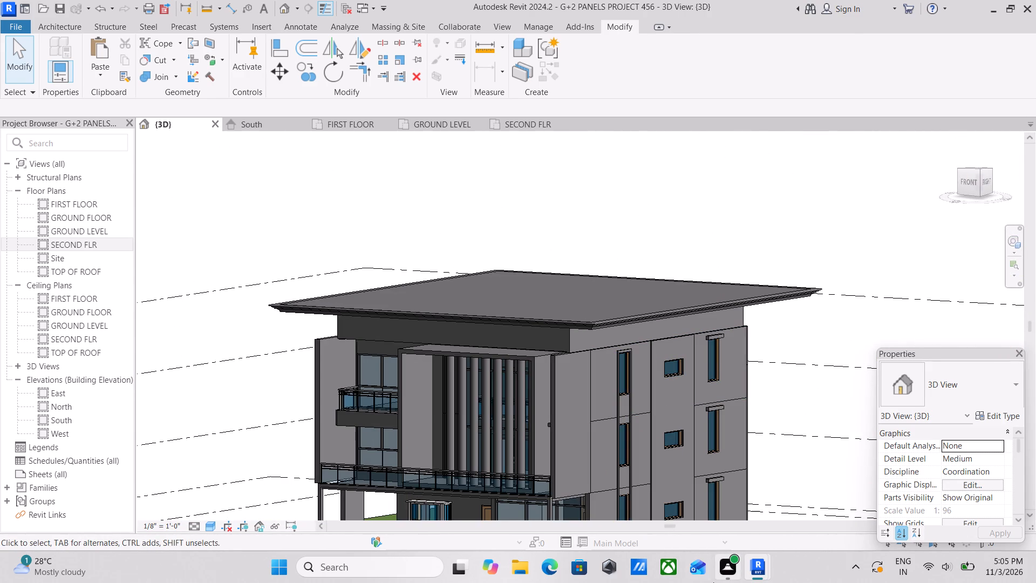
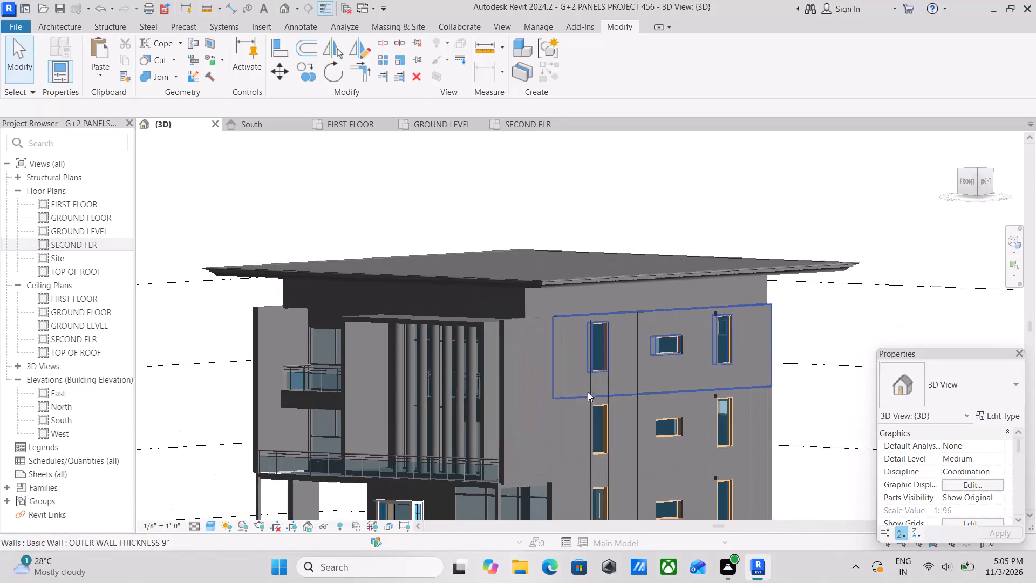
# Examine the building's front and side facades, roof and surrounding ground in the 3D view.
pyautogui.moveTo(612, 323); pyautogui.dragTo(652, 257, button='middle')
pyautogui.scroll(1, 601, 354)
pyautogui.moveTo(602, 351); pyautogui.dragTo(670, 344, button='middle')
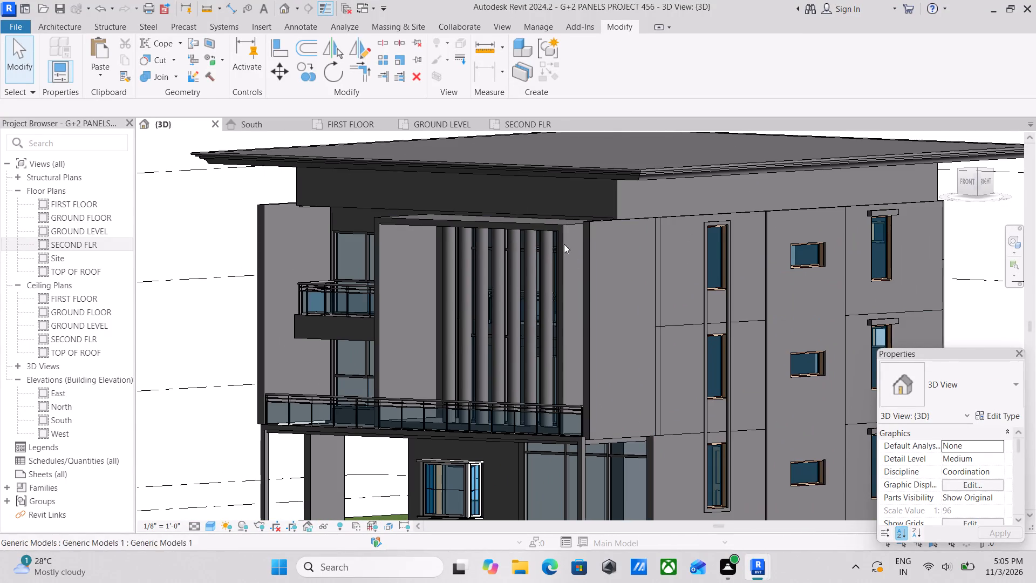
pyautogui.scroll(1, 398, 166)
pyautogui.scroll(-2, 512, 139)
pyautogui.scroll(-1, 402, 145)
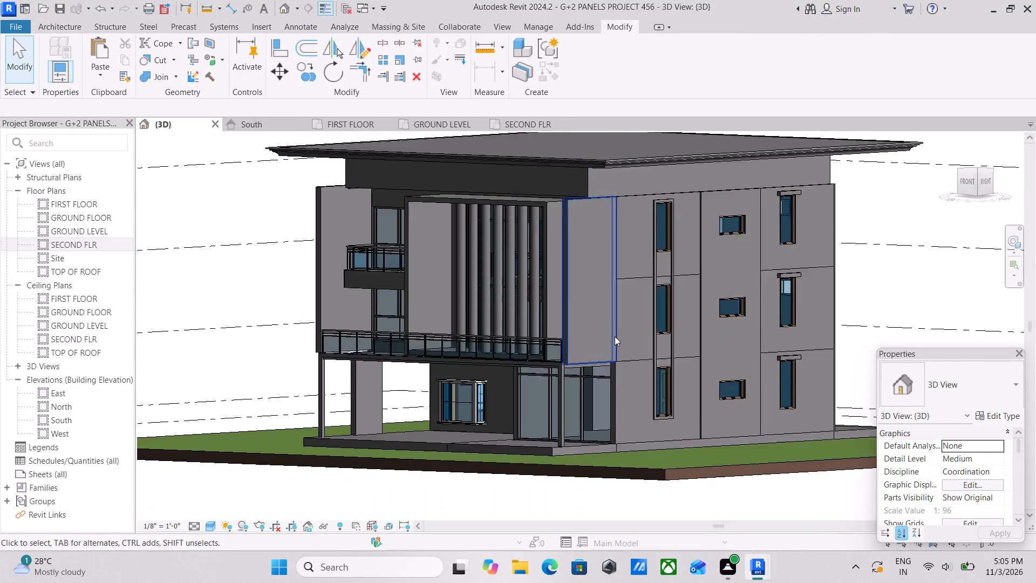
pyautogui.scroll(-2, 616, 336)
pyautogui.moveTo(616, 340); pyautogui.dragTo(627, 396, button='middle')
pyautogui.scroll(1, 310, 120)
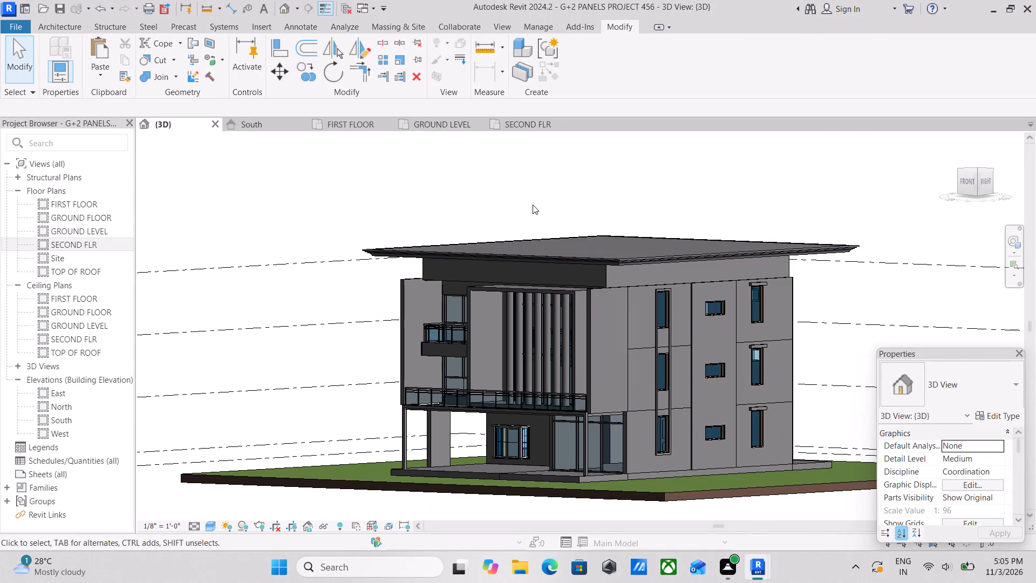
pyautogui.scroll(3, 665, 394)
pyautogui.scroll(-3, 581, 302)
pyautogui.scroll(-2, 582, 350)
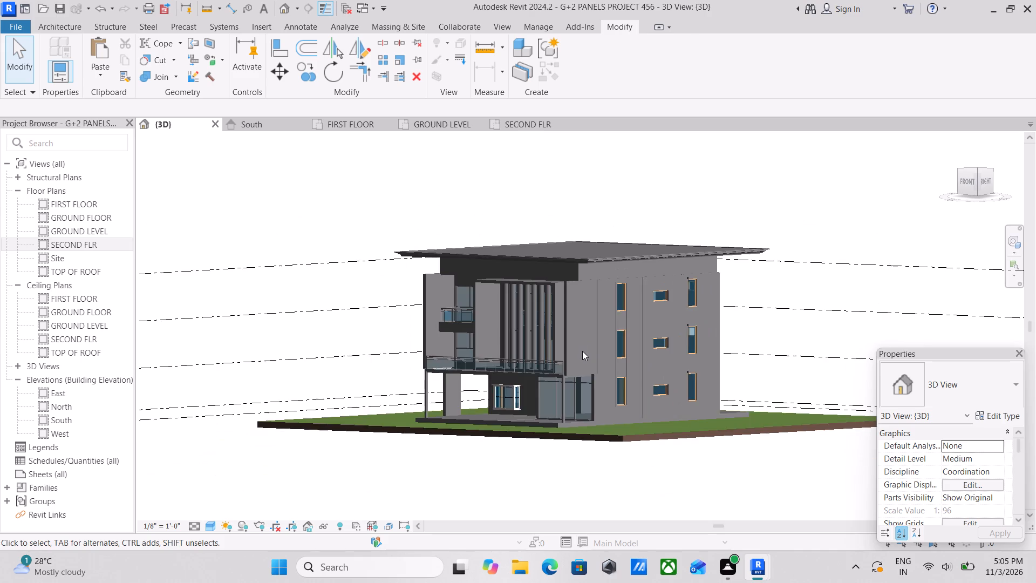
pyautogui.keyDown('shift'); pyautogui.moveTo(582, 351); pyautogui.dragTo(616, 411, button='middle'); pyautogui.keyUp('shift')
# Open the grassland toposolid's boundary sketch in top view and move its east boundary line outward 12 feet.
pyautogui.click(720, 506)
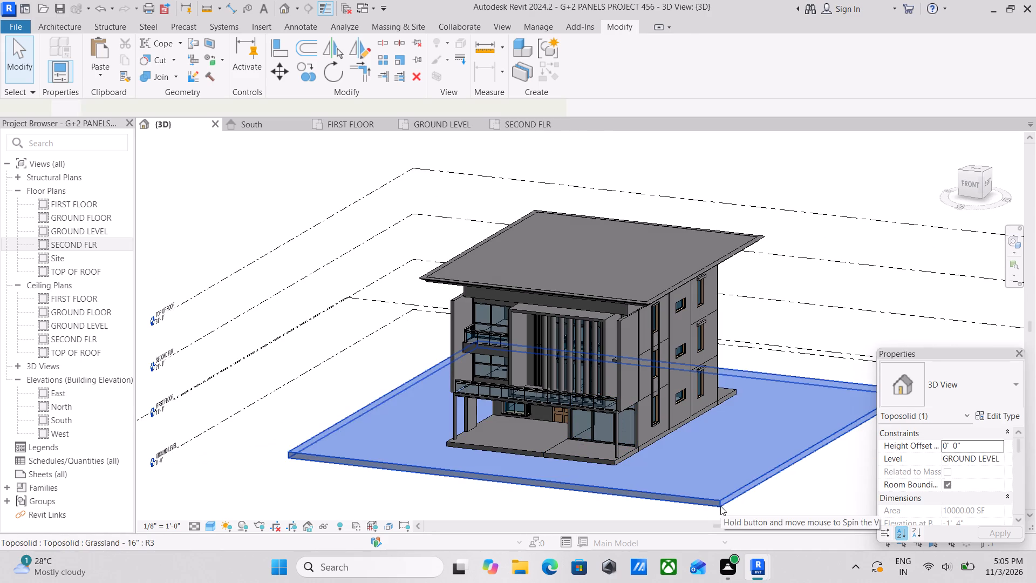
pyautogui.click(978, 168)
pyautogui.scroll(3, 592, 320)
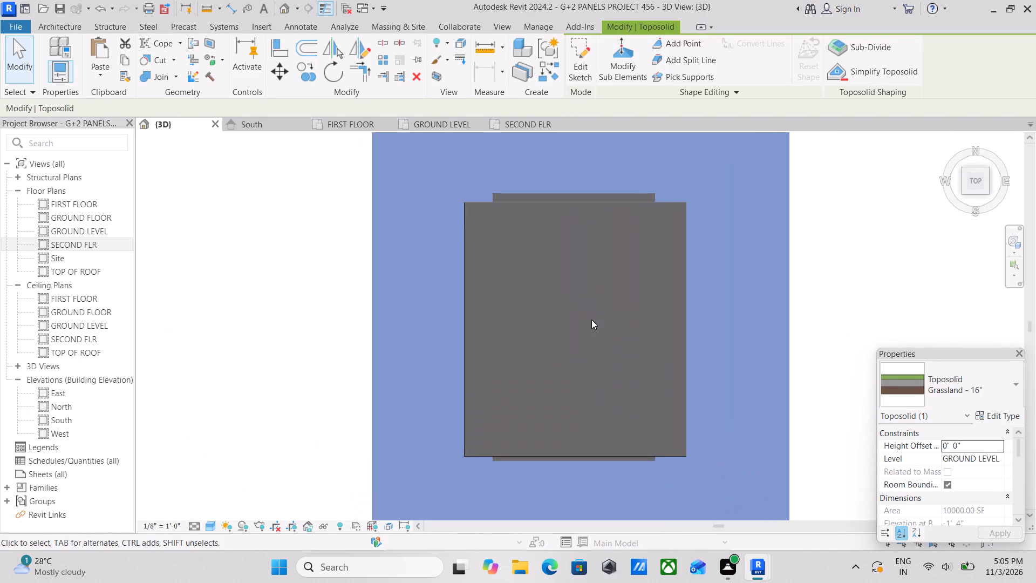
pyautogui.scroll(-2, 591, 320)
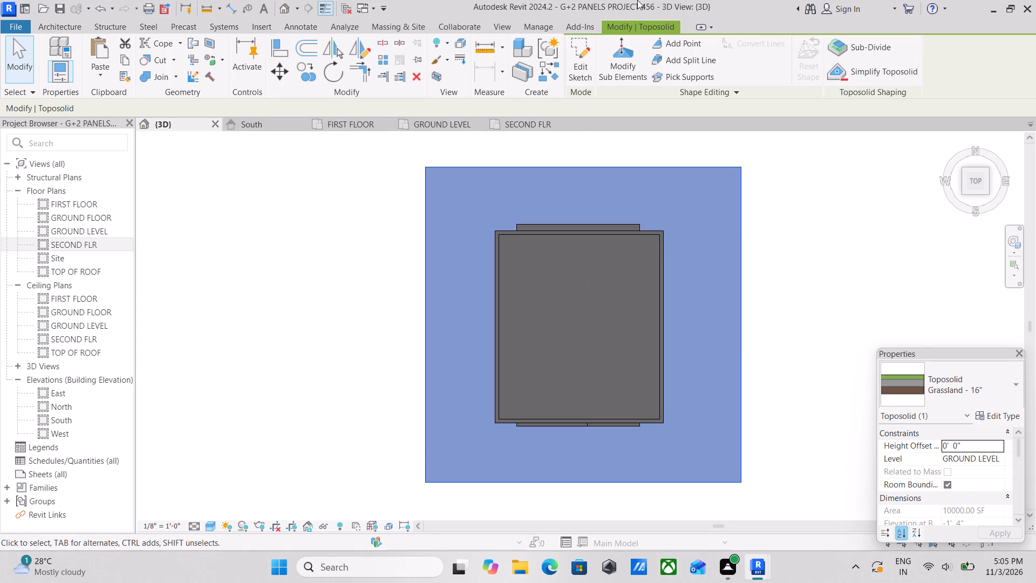
pyautogui.click(581, 56)
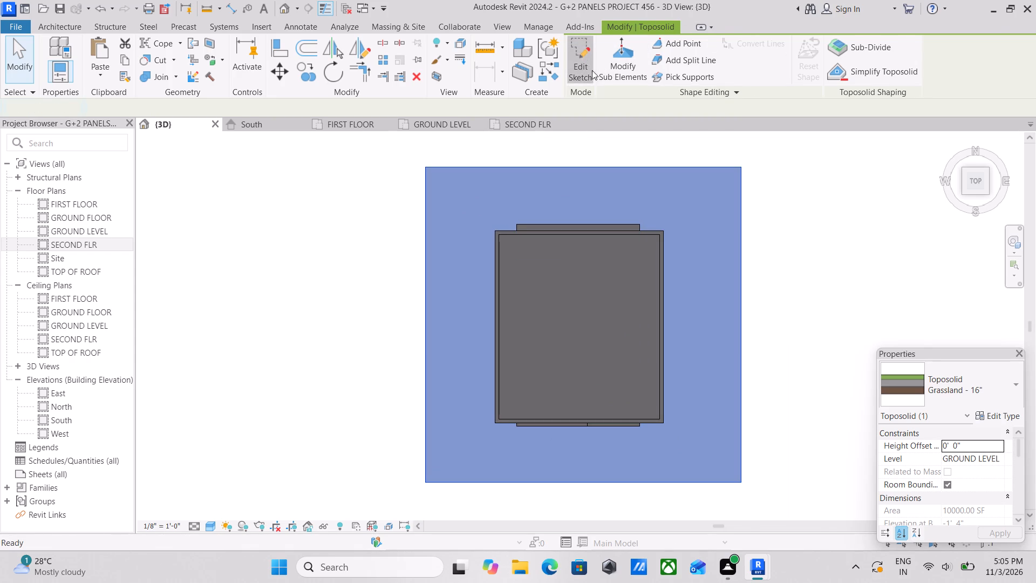
pyautogui.click(737, 314)
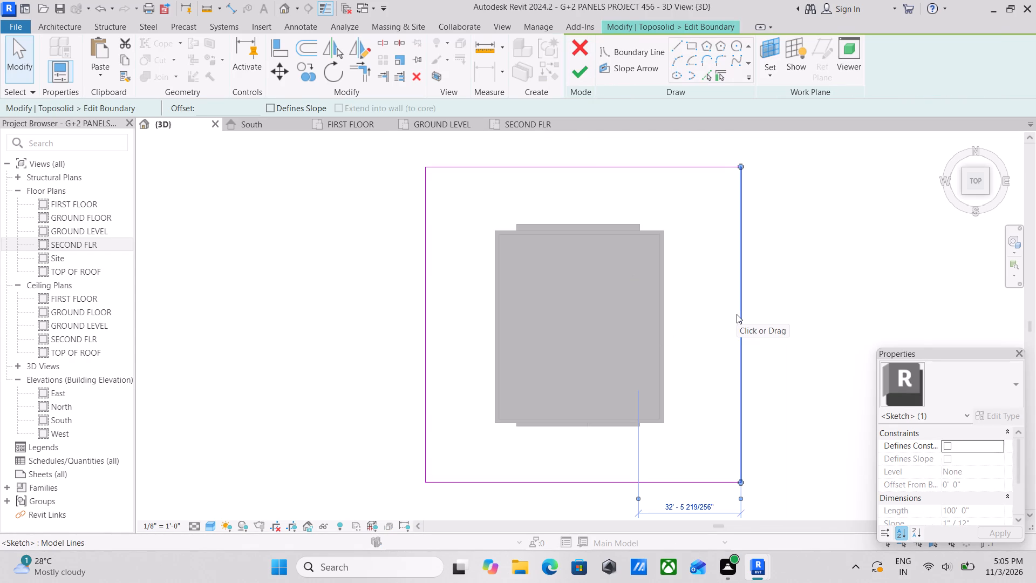
pyautogui.press('Right')
pyautogui.press('Right')
pyautogui.press('Right')
pyautogui.press('Right')
pyautogui.press('Right')
pyautogui.press('Right')
pyautogui.press('Right')
pyautogui.press('Right')
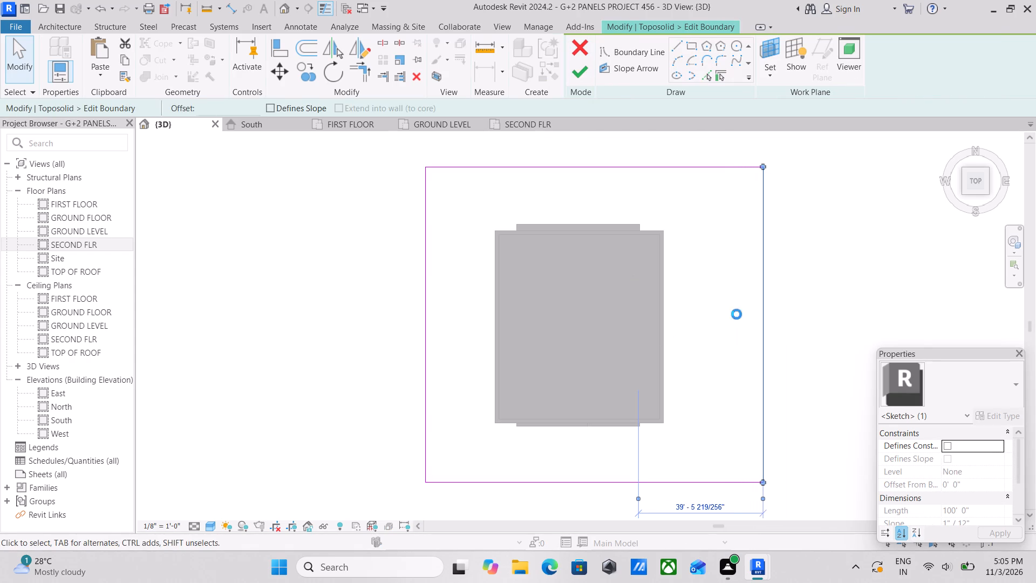
pyautogui.press('Right')
pyautogui.press('Right')
pyautogui.press('Right')
pyautogui.press('Right')
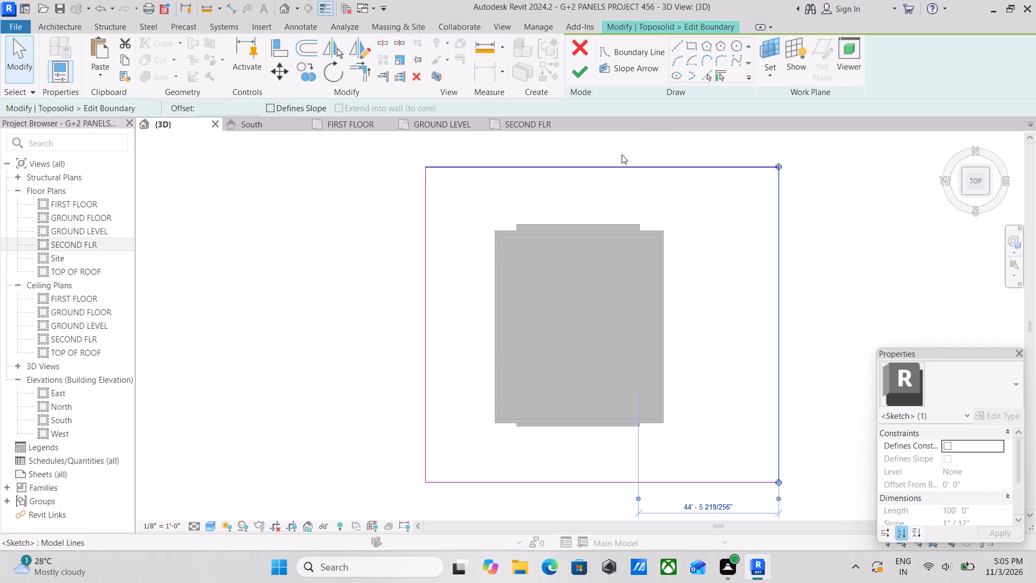
# Move the toposolid's north boundary line outward 8 feet.
pyautogui.click(614, 167)
pyautogui.press('Up')
pyautogui.press('Up')
pyautogui.press('Up')
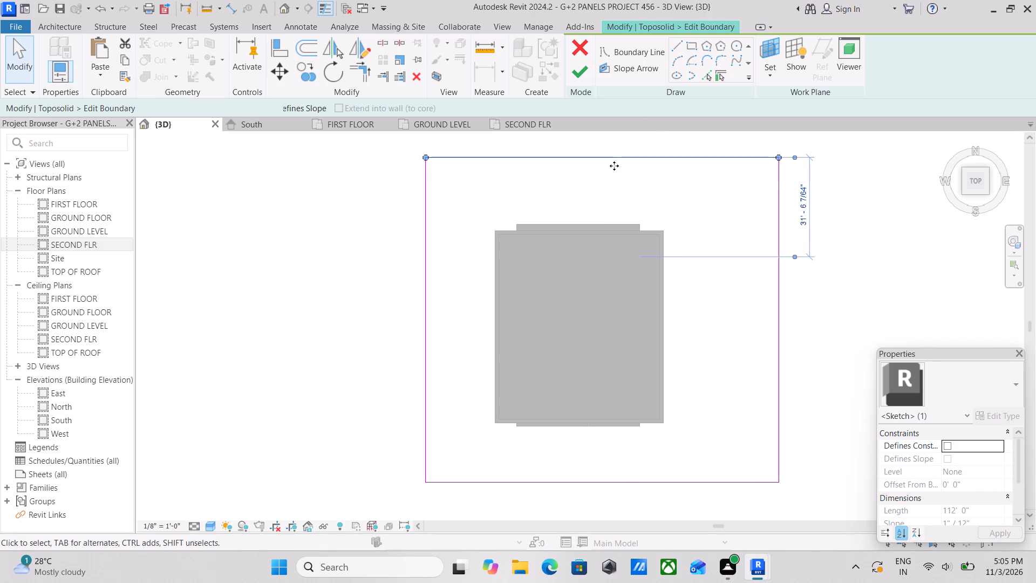
pyautogui.press('Up')
pyautogui.press('Up')
pyautogui.press('Up')
pyautogui.press('Up')
pyautogui.press('Up')
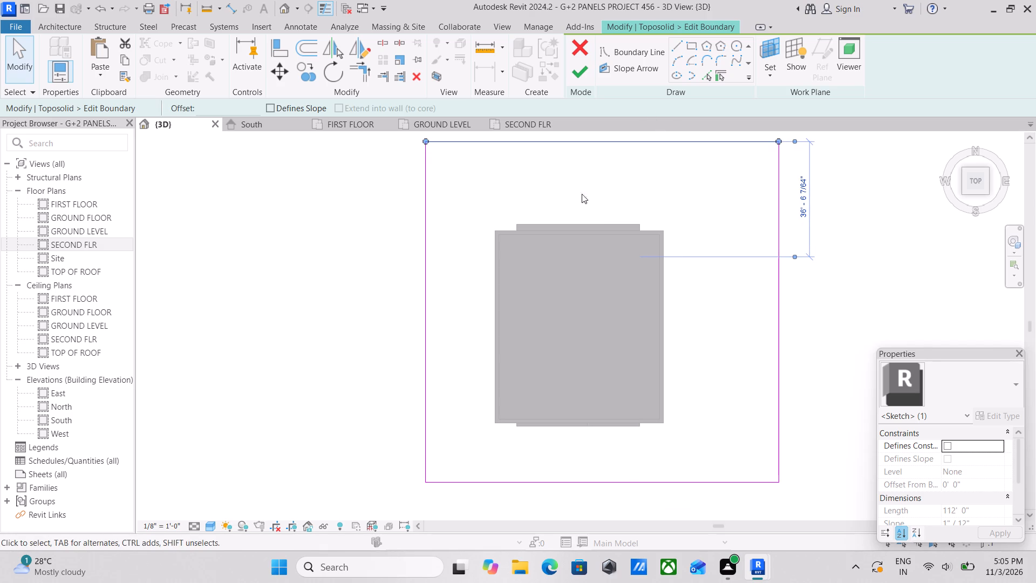
# Move the toposolid's west boundary line outward 8 feet.
pyautogui.click(425, 258)
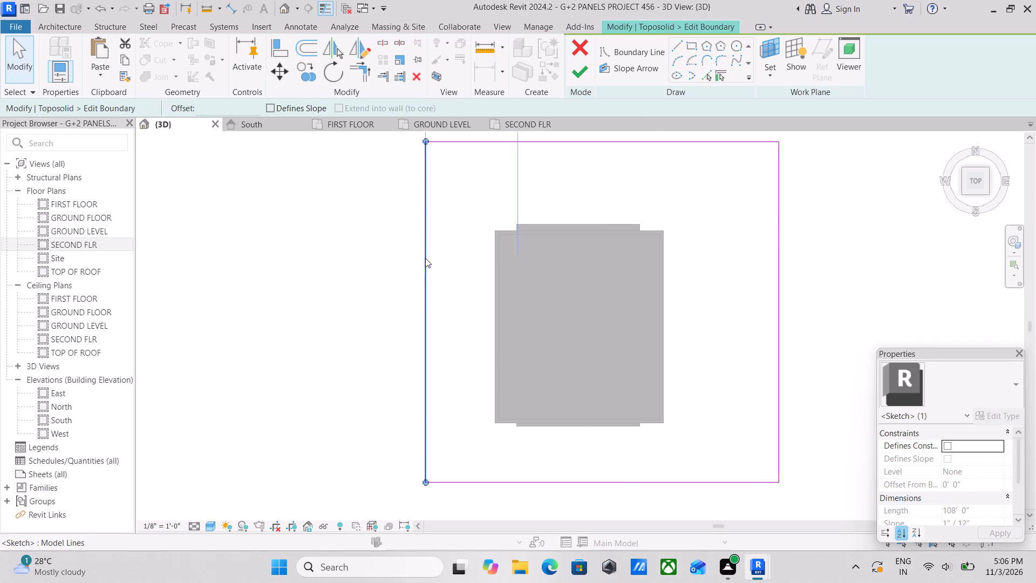
pyautogui.press('Left')
pyautogui.press('Left')
pyautogui.press('Left')
pyautogui.press('Left')
pyautogui.press('Left')
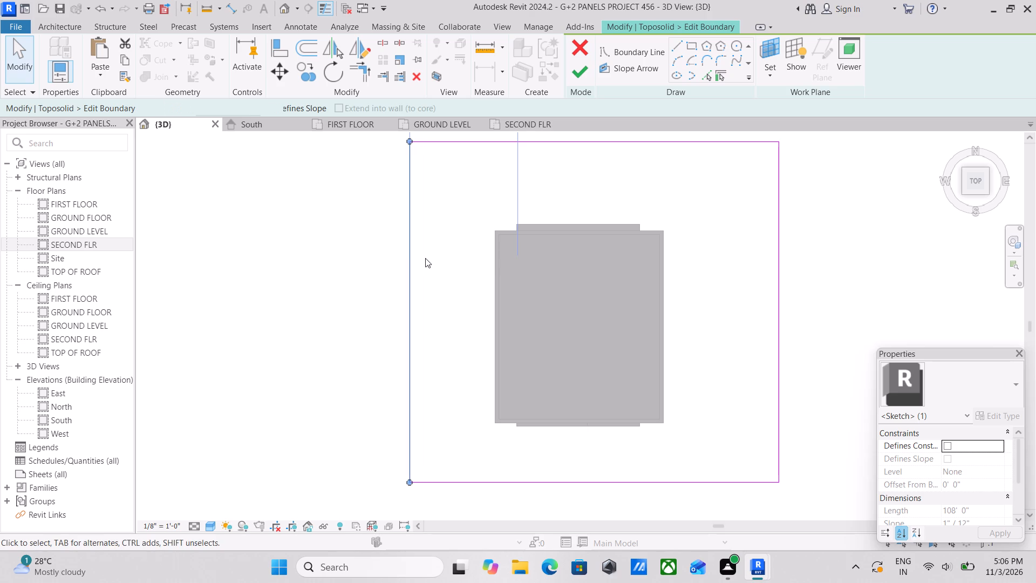
pyautogui.press('Left')
pyautogui.press('Left')
pyautogui.press('Left')
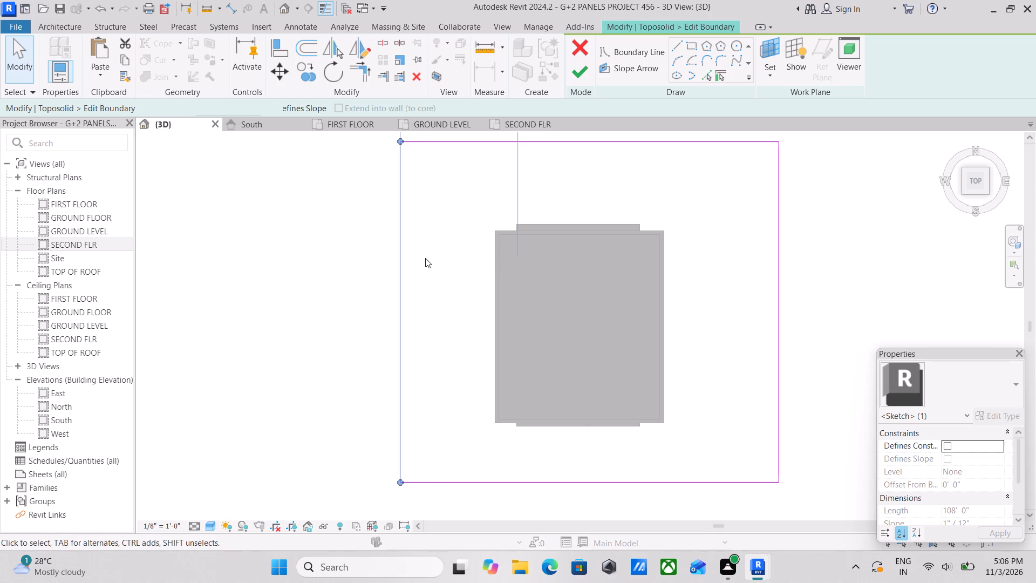
# Move the toposolid's south boundary line outward about 11.5 feet and finish the boundary sketch.
pyautogui.click(554, 485)
pyautogui.press('Down')
pyautogui.press('Down')
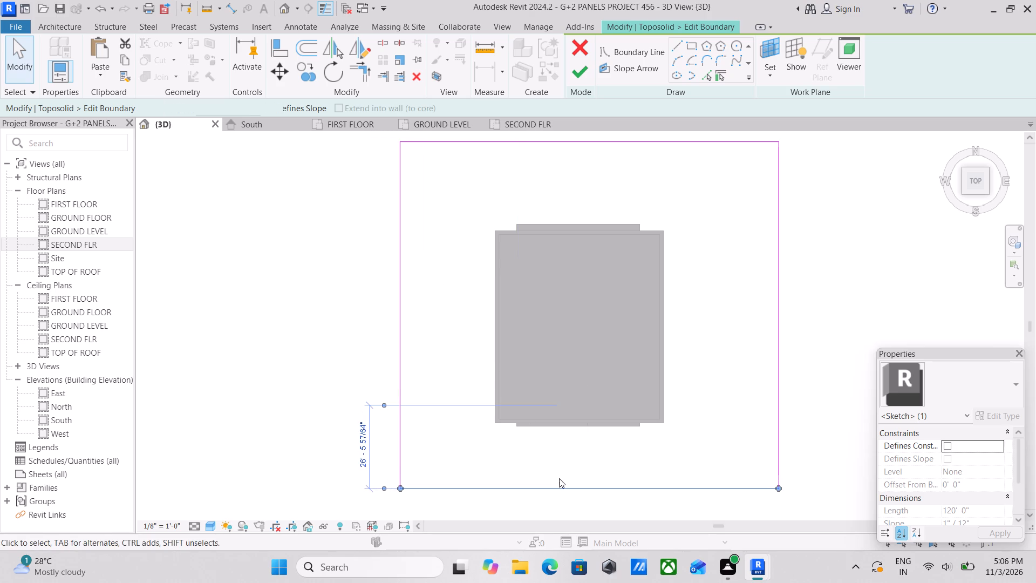
pyautogui.press('Down')
pyautogui.press('Down')
pyautogui.press('Down')
pyautogui.press('Down')
pyautogui.press('Down')
pyautogui.press('Down')
pyautogui.press('Down')
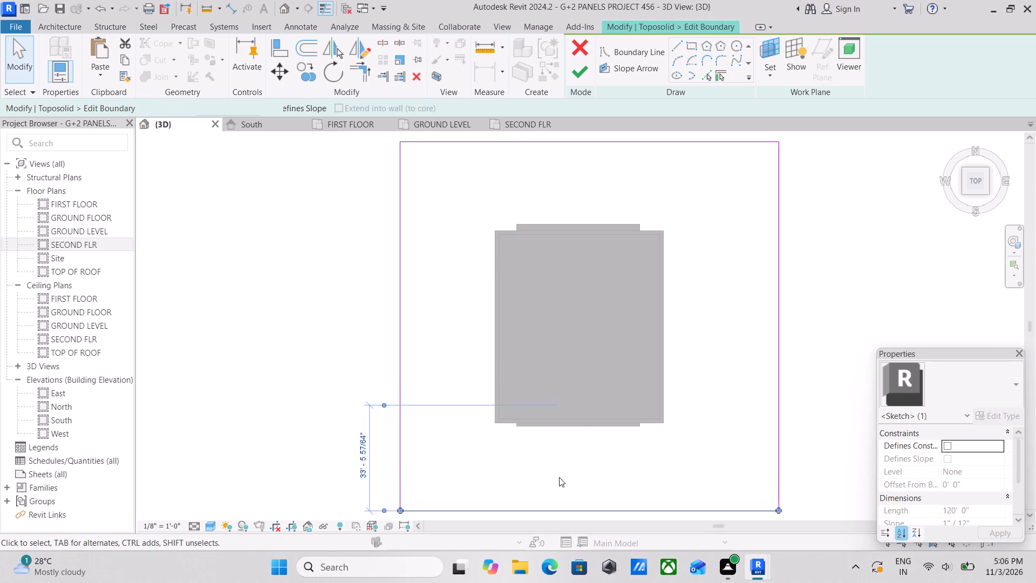
pyautogui.press('Down')
pyautogui.scroll(-3, 622, 246)
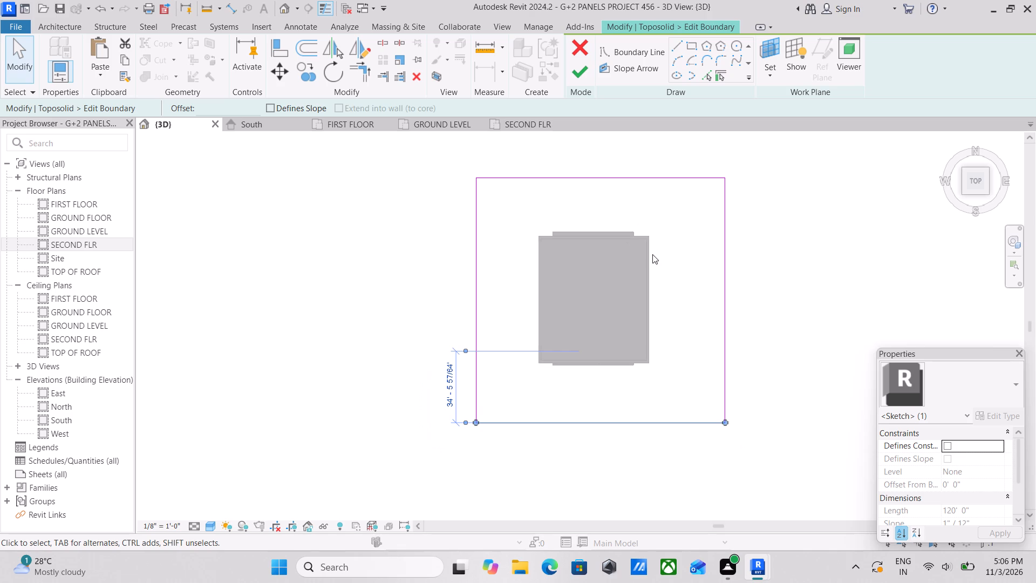
pyautogui.press('Down')
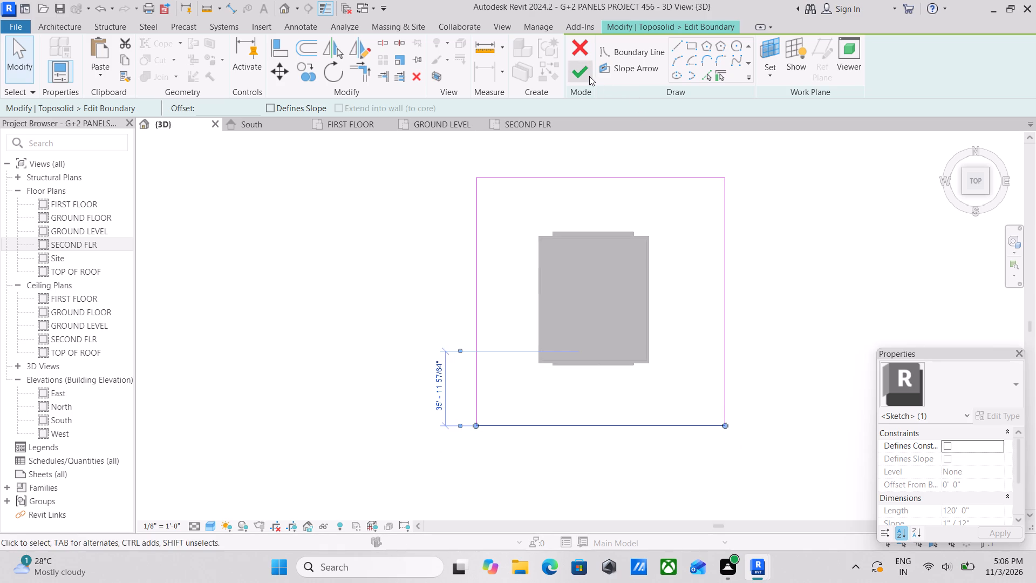
pyautogui.click(589, 76)
pyautogui.scroll(-2, 704, 267)
pyautogui.scroll(1, 720, 277)
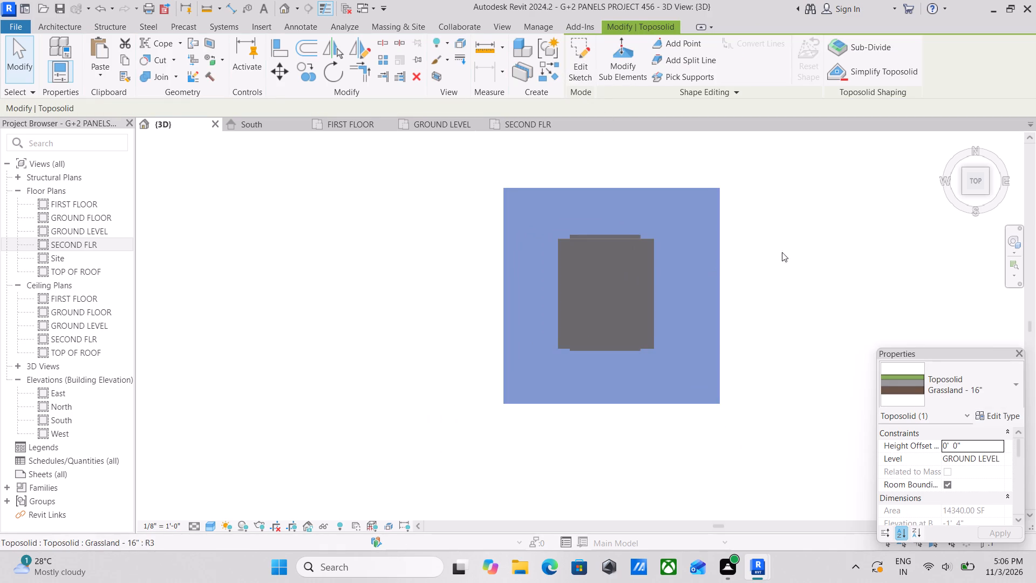
pyautogui.scroll(3, 721, 308)
pyautogui.press('Escape')
# Inspect the toposolid around the building and the rear facade with its door, windows and floor platform.
pyautogui.scroll(1, 689, 364)
pyautogui.keyDown('shift'); pyautogui.moveTo(666, 363); pyautogui.dragTo(647, 328, button='middle'); pyautogui.keyUp('shift')
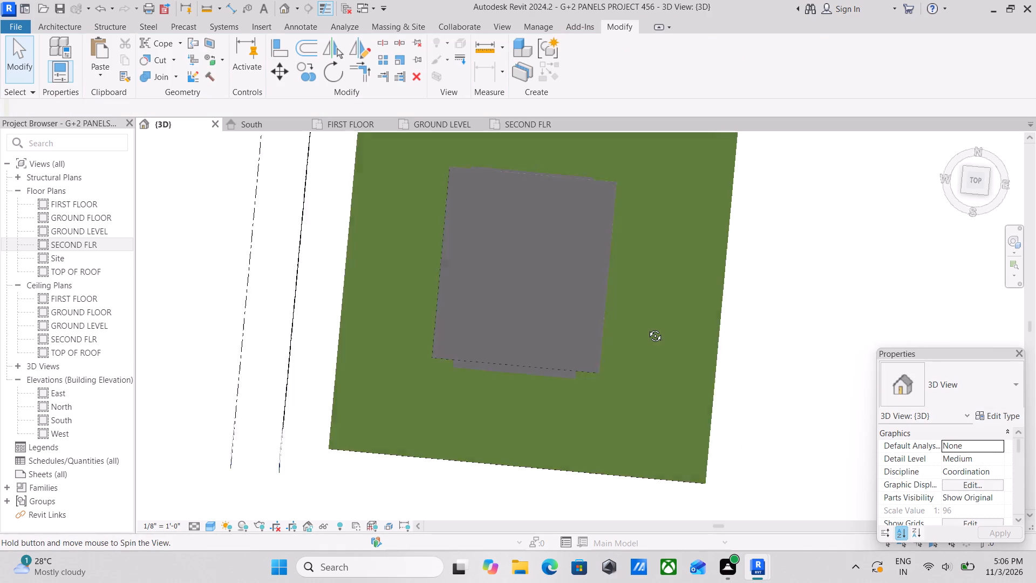
pyautogui.keyDown('shift'); pyautogui.moveTo(647, 328); pyautogui.dragTo(643, 119, button='middle'); pyautogui.keyUp('shift')
pyautogui.scroll(3, 503, 347)
pyautogui.moveTo(492, 330); pyautogui.dragTo(530, 409, button='middle')
pyautogui.keyDown('shift'); pyautogui.moveTo(463, 379); pyautogui.dragTo(464, 380, button='middle'); pyautogui.keyUp('shift')
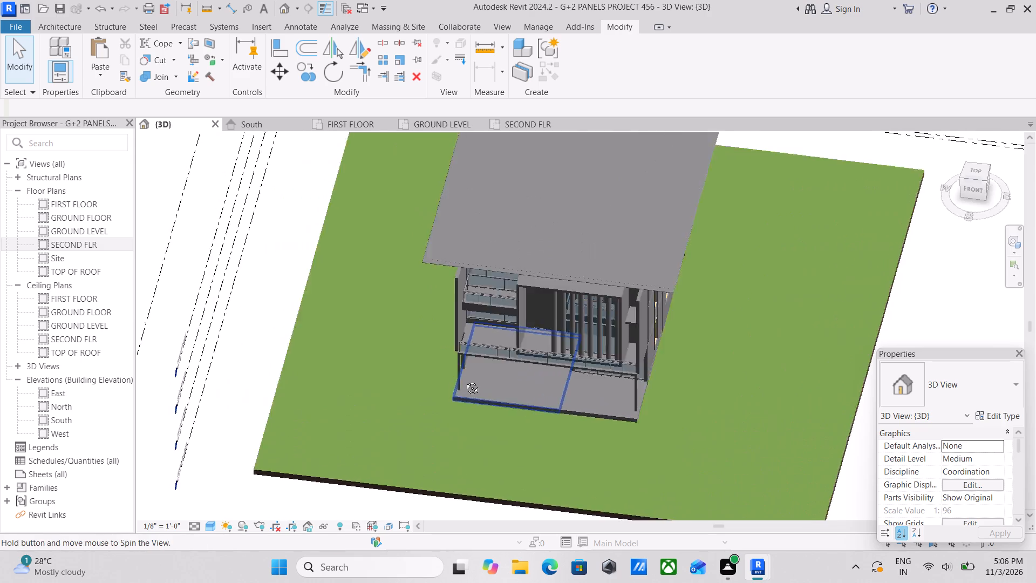
pyautogui.keyDown('shift'); pyautogui.moveTo(464, 380); pyautogui.dragTo(610, 247, button='middle'); pyautogui.keyUp('shift')
pyautogui.keyDown('shift'); pyautogui.scroll(2, 616, 254); pyautogui.keyUp('shift')
pyautogui.keyDown('shift'); pyautogui.moveTo(572, 321); pyautogui.dragTo(773, 311, button='middle'); pyautogui.keyUp('shift')
pyautogui.keyDown('shift'); pyautogui.moveTo(747, 315); pyautogui.dragTo(738, 315, button='middle'); pyautogui.keyUp('shift')
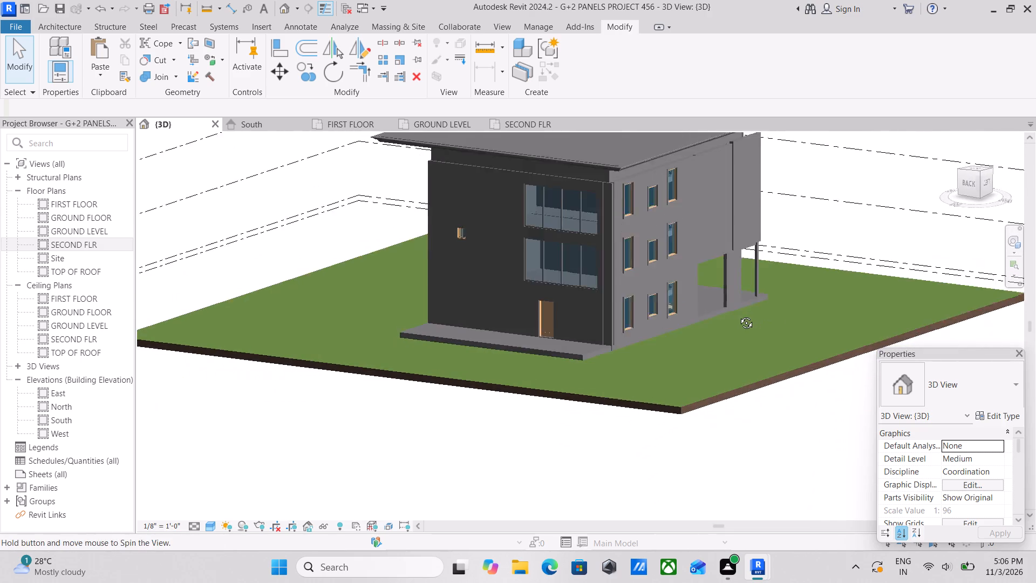
pyautogui.keyDown('shift'); pyautogui.moveTo(738, 315); pyautogui.dragTo(684, 320, button='middle'); pyautogui.keyUp('shift')
pyautogui.scroll(3, 638, 228)
pyautogui.scroll(3, 605, 352)
pyautogui.scroll(-4, 624, 293)
pyautogui.keyDown('shift'); pyautogui.moveTo(611, 302); pyautogui.dragTo(769, 344, button='middle'); pyautogui.keyUp('shift')
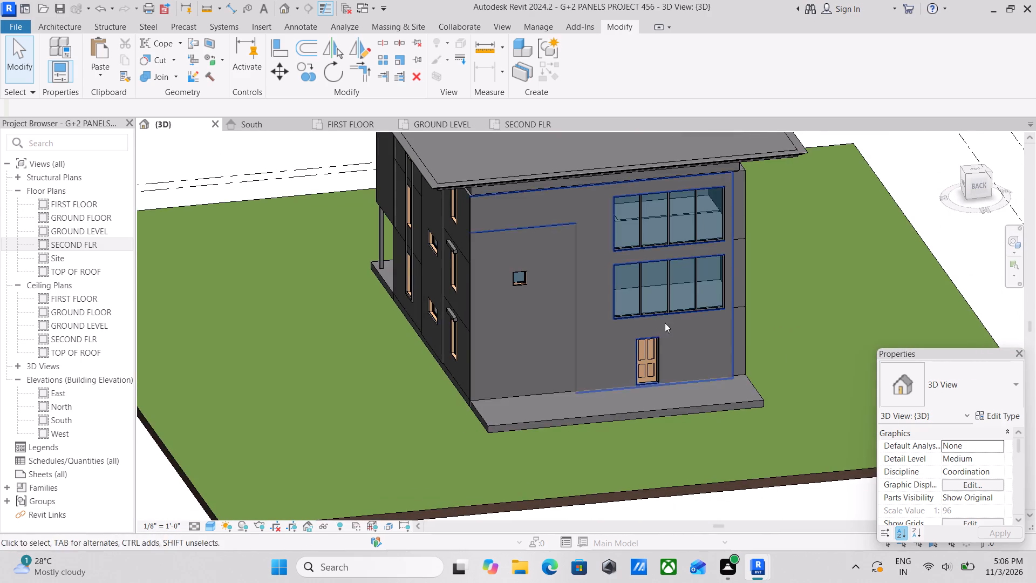
pyautogui.keyDown('shift'); pyautogui.moveTo(641, 320); pyautogui.dragTo(705, 318, button='middle'); pyautogui.keyUp('shift')
pyautogui.keyDown('shift'); pyautogui.scroll(3, 717, 329); pyautogui.keyUp('shift')
pyautogui.scroll(-1, 718, 368)
pyautogui.moveTo(717, 368); pyautogui.dragTo(724, 333, button='middle')
pyautogui.scroll(3, 726, 333)
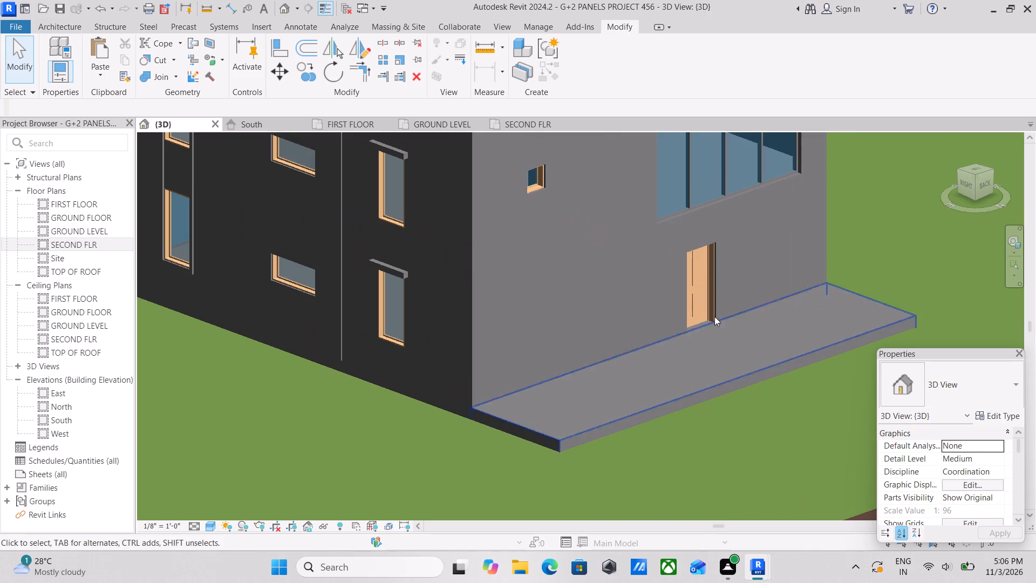
pyautogui.scroll(-2, 698, 293)
pyautogui.moveTo(698, 290); pyautogui.dragTo(647, 279, button='middle')
pyautogui.scroll(1, 645, 279)
pyautogui.scroll(-3, 566, 293)
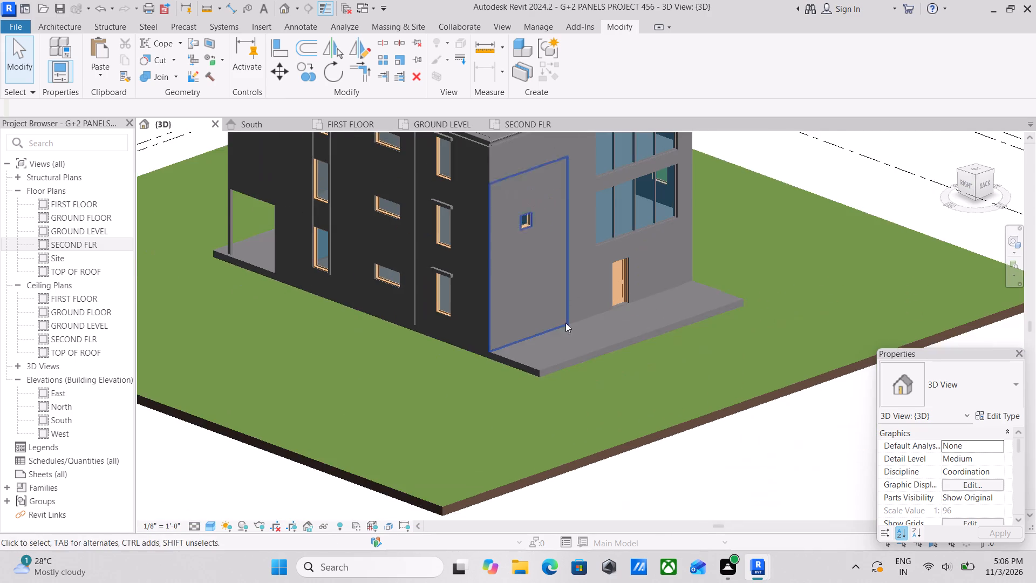
pyautogui.scroll(-1, 567, 347)
# Inspect the front veranda and the ground-floor bay window from the front and left side of the building.
pyautogui.keyDown('shift'); pyautogui.moveTo(546, 346); pyautogui.dragTo(793, 364, button='middle'); pyautogui.keyUp('shift')
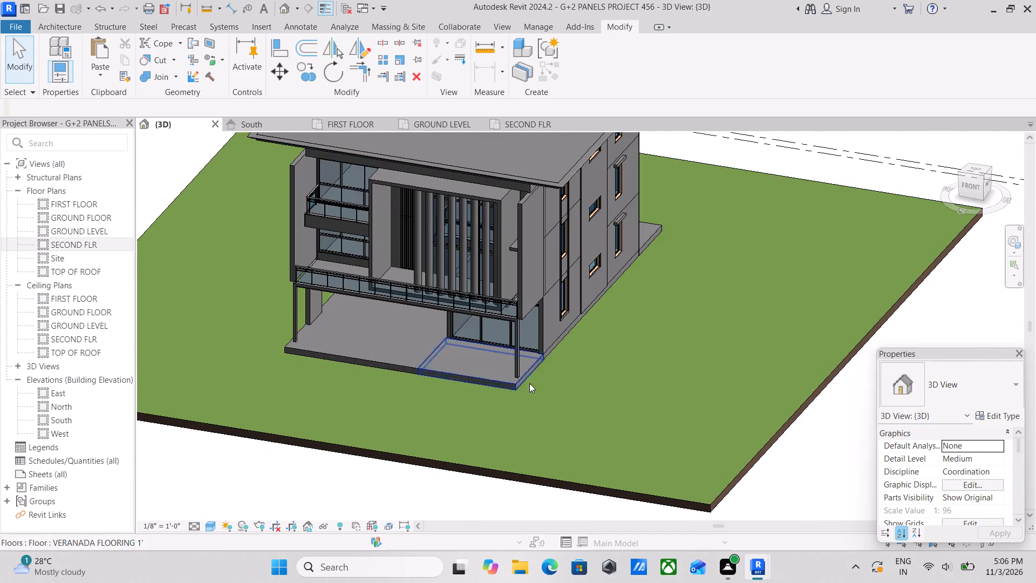
pyautogui.moveTo(537, 384); pyautogui.dragTo(685, 359, button='middle')
pyautogui.scroll(1, 685, 358)
pyautogui.scroll(7, 445, 295)
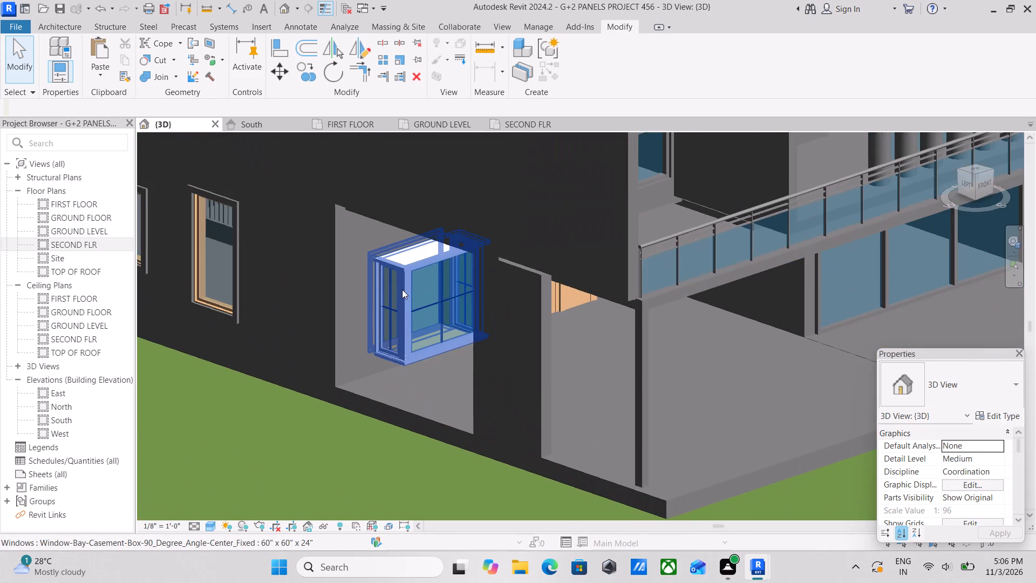
pyautogui.scroll(3, 399, 298)
pyautogui.scroll(2, 399, 348)
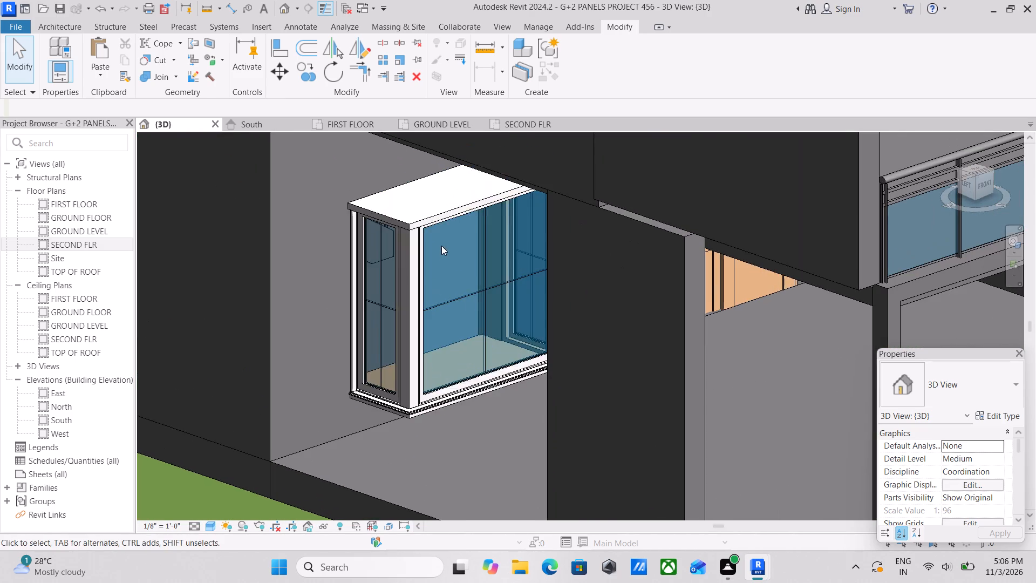
pyautogui.scroll(-12, 447, 223)
pyautogui.scroll(-2, 569, 240)
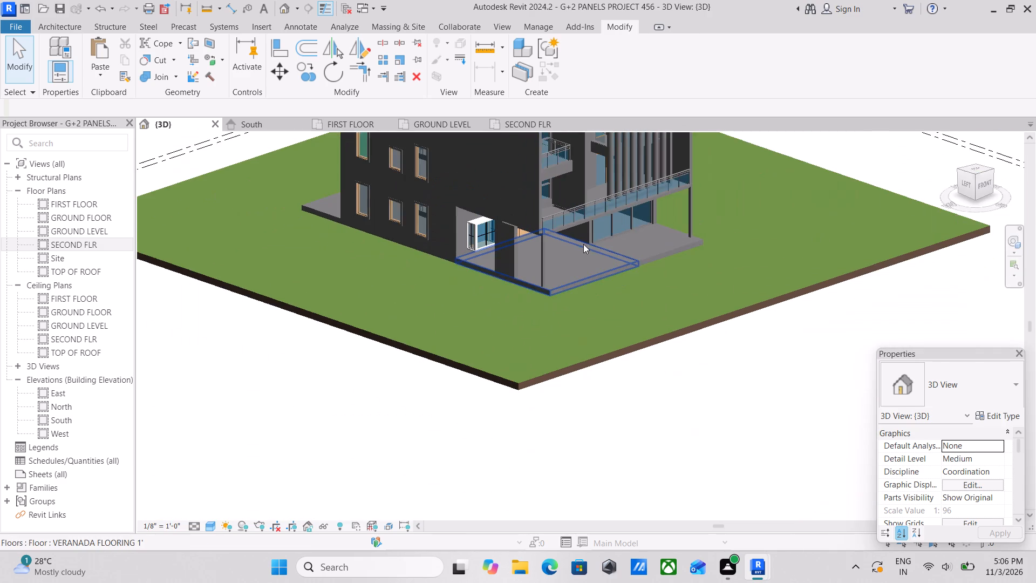
pyautogui.scroll(4, 583, 245)
pyautogui.moveTo(501, 243); pyautogui.dragTo(539, 311, button='middle')
pyautogui.scroll(4, 580, 263)
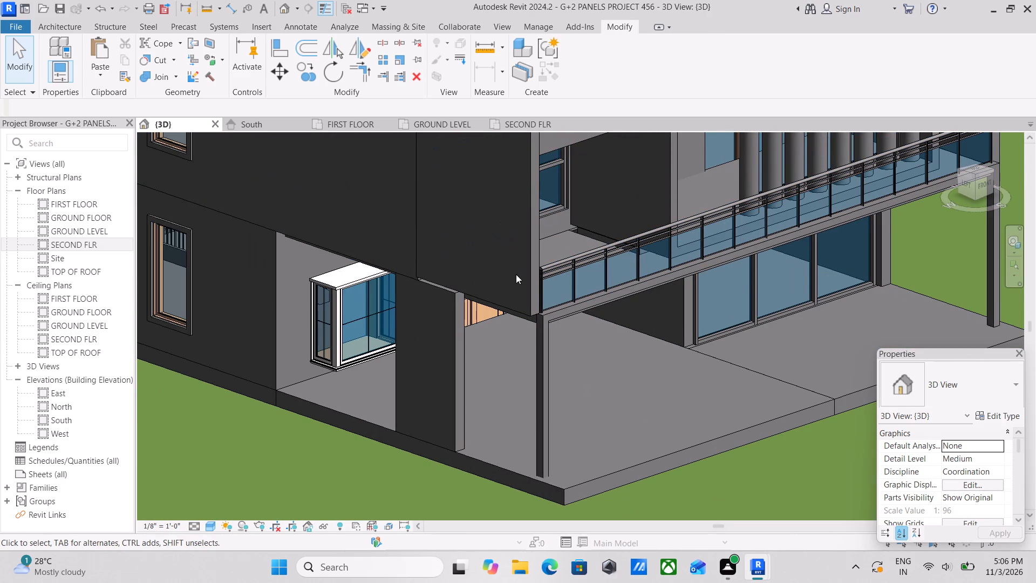
# Extend the front edge of the tall panel at the building's front-left corner slightly outward, working from the left side view.
pyautogui.click(535, 229)
pyautogui.scroll(-2, 541, 228)
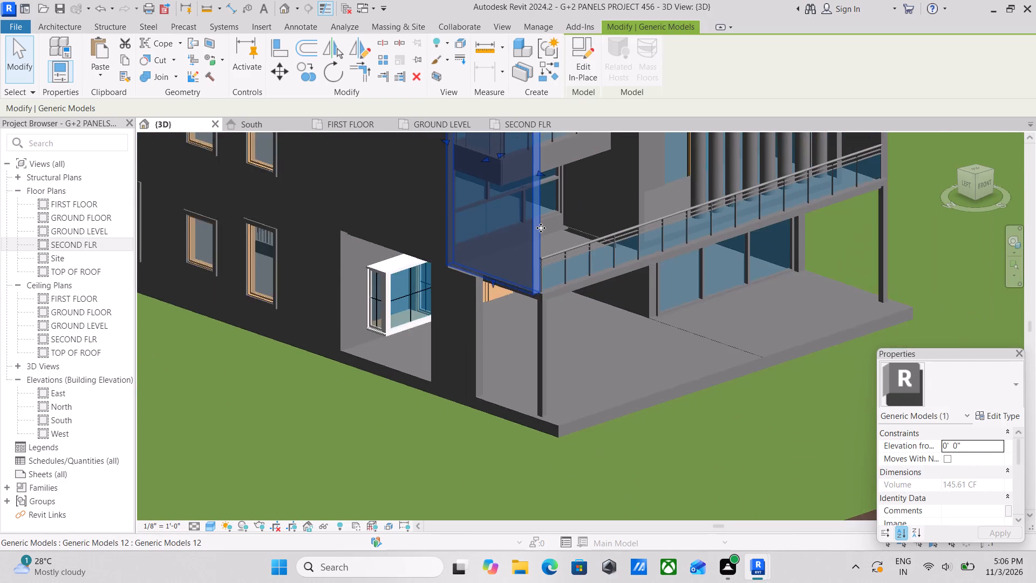
pyautogui.moveTo(541, 228); pyautogui.dragTo(573, 349, button='middle')
pyautogui.scroll(3, 580, 310)
pyautogui.scroll(-1, 579, 313)
pyautogui.moveTo(579, 315); pyautogui.dragTo(583, 406, button='middle')
pyautogui.scroll(1, 583, 406)
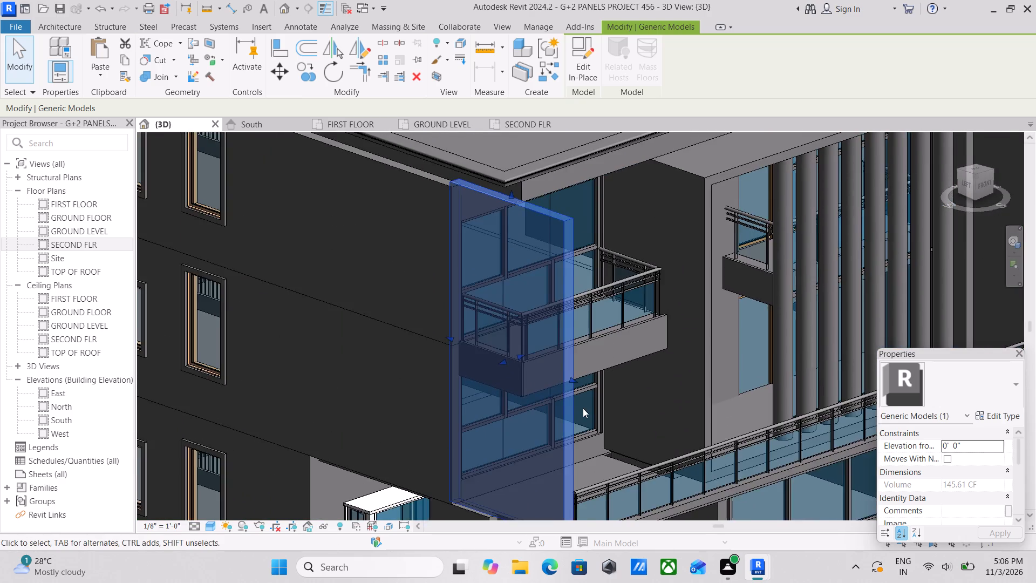
pyautogui.scroll(-3, 583, 407)
pyautogui.moveTo(588, 383); pyautogui.dragTo(599, 307, button='middle')
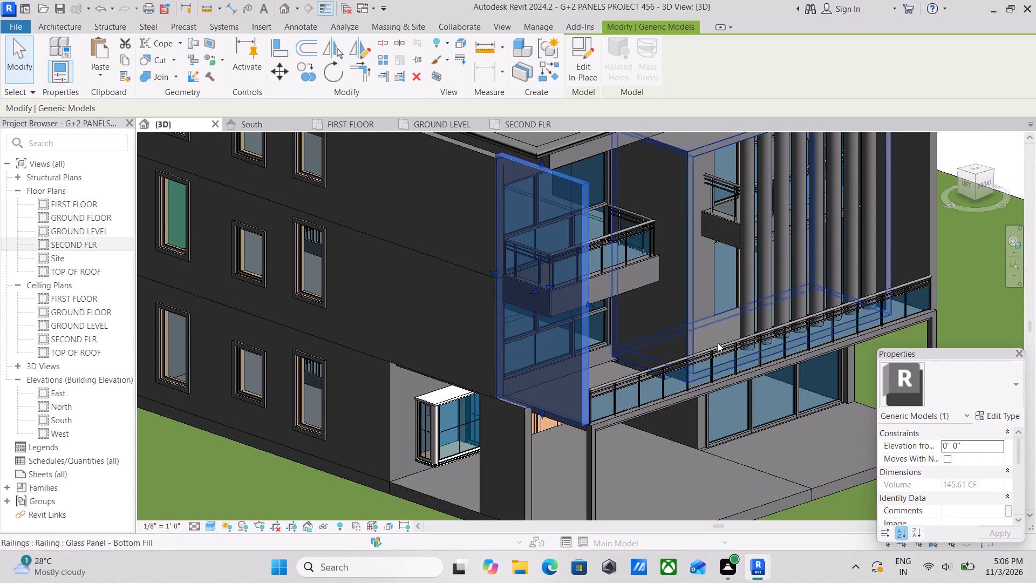
pyautogui.click(967, 181)
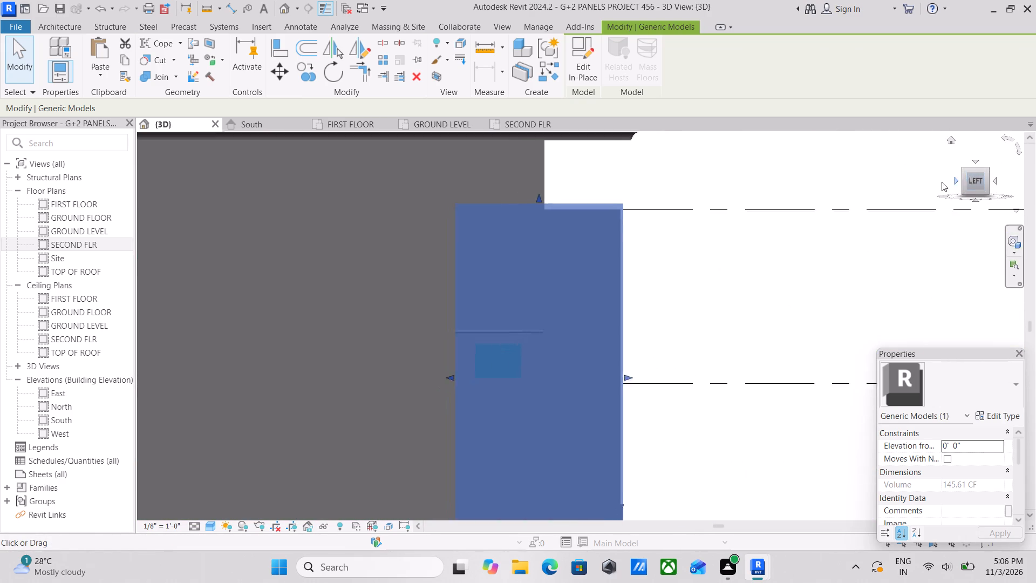
pyautogui.scroll(-2, 792, 213)
pyautogui.moveTo(789, 206); pyautogui.dragTo(751, 100, button='middle')
pyautogui.scroll(4, 681, 304)
pyautogui.scroll(1, 608, 174)
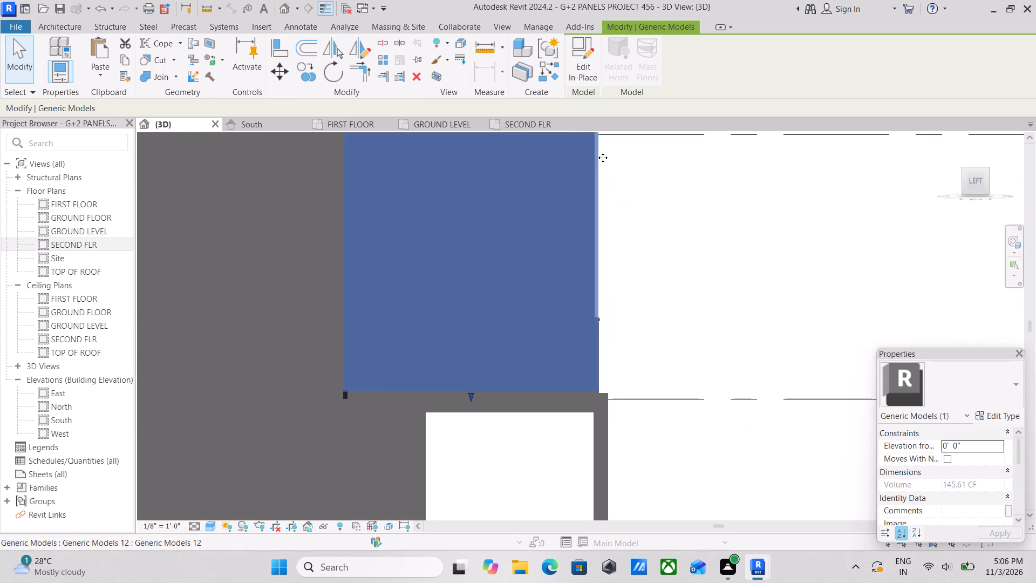
pyautogui.scroll(-1, 604, 158)
pyautogui.moveTo(605, 162); pyautogui.dragTo(611, 313, button='middle')
pyautogui.click(611, 282)
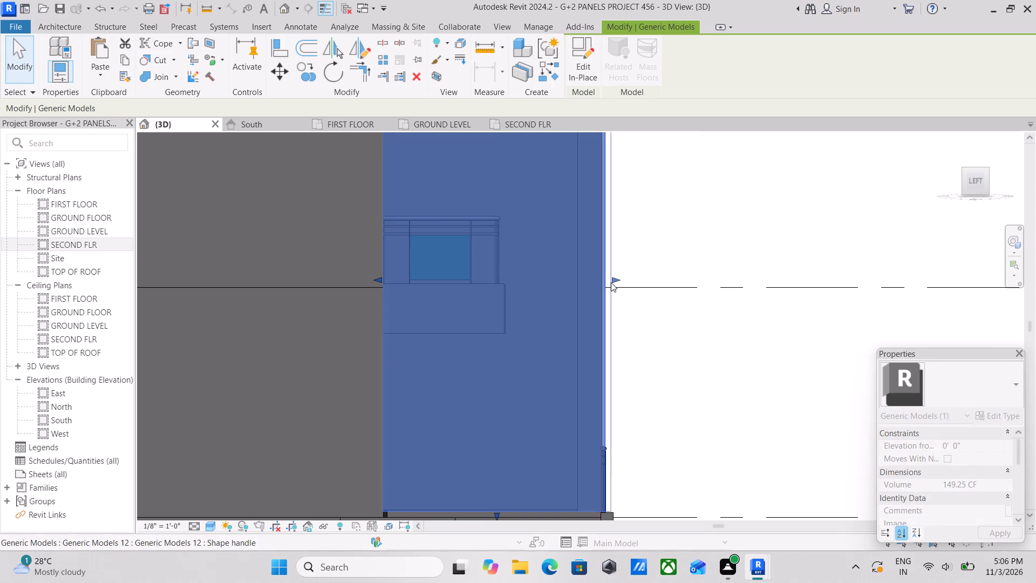
pyautogui.scroll(-1, 623, 285)
pyautogui.moveTo(623, 285); pyautogui.dragTo(625, 229, button='middle')
pyautogui.scroll(-2, 634, 287)
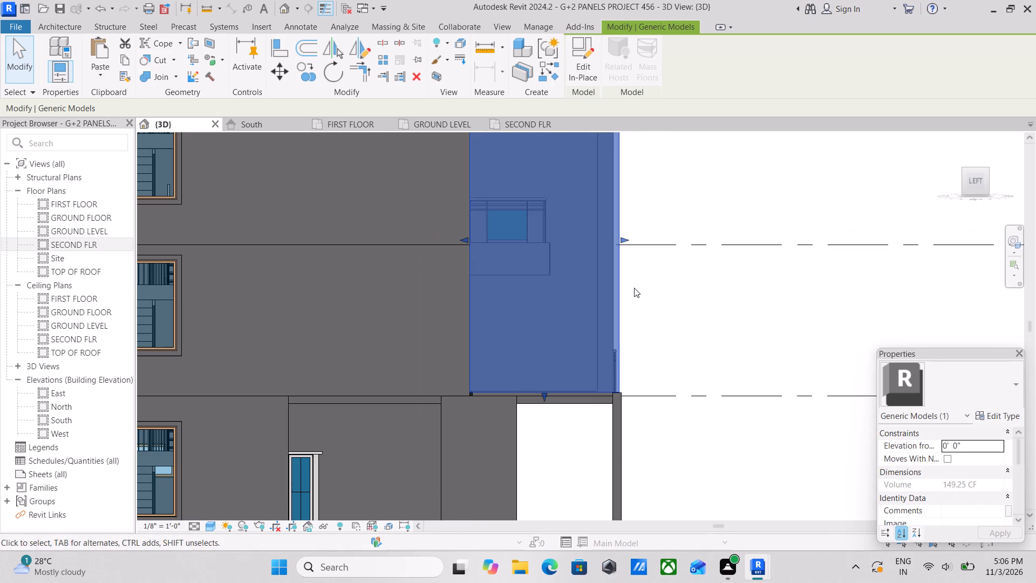
# Readjust the tall panel's front edge outward, in line with the outer face of the veranda's corner column.
pyautogui.press('Escape')
pyautogui.click(619, 200)
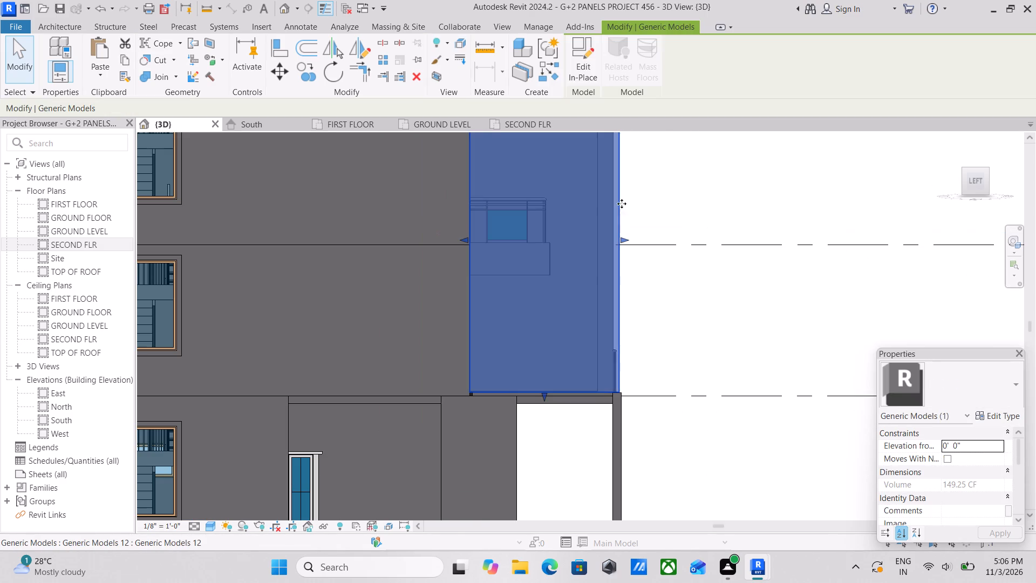
pyautogui.moveTo(625, 239); pyautogui.dragTo(619, 240)
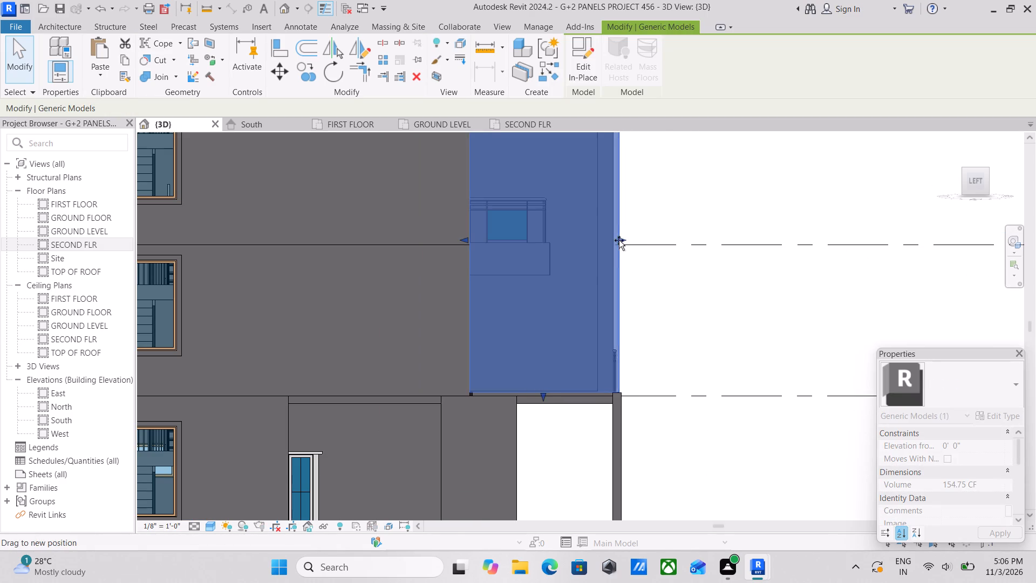
pyautogui.moveTo(619, 240); pyautogui.dragTo(622, 246)
pyautogui.scroll(-3, 636, 272)
pyautogui.press('Escape')
pyautogui.scroll(-2, 650, 273)
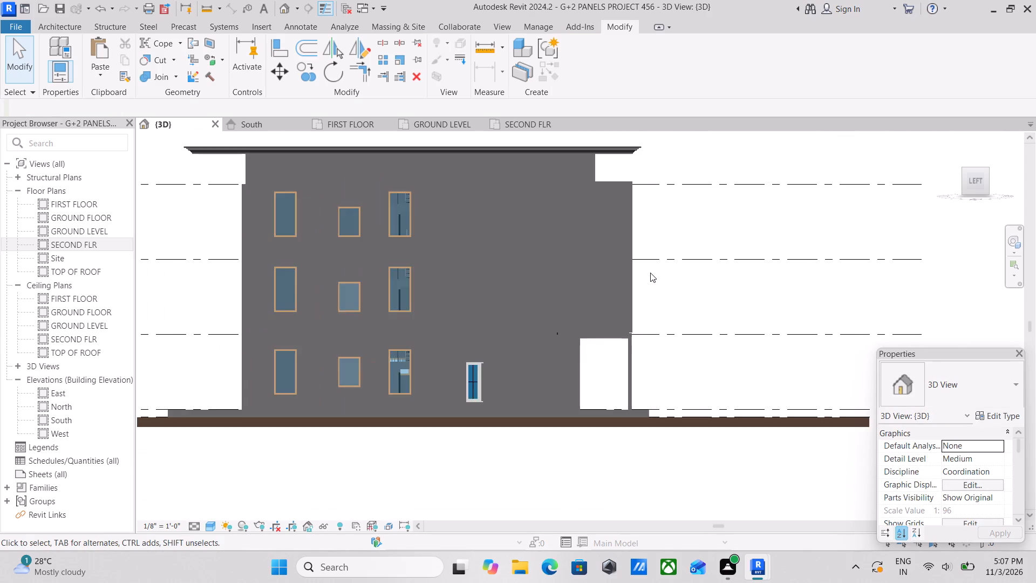
# Inspect the front and right facades and the open toposolid area around the veranda.
pyautogui.keyDown('shift'); pyautogui.moveTo(656, 274); pyautogui.dragTo(500, 303, button='middle'); pyautogui.keyUp('shift')
pyautogui.keyDown('shift'); pyautogui.middleClick(564, 288); pyautogui.keyUp('shift')
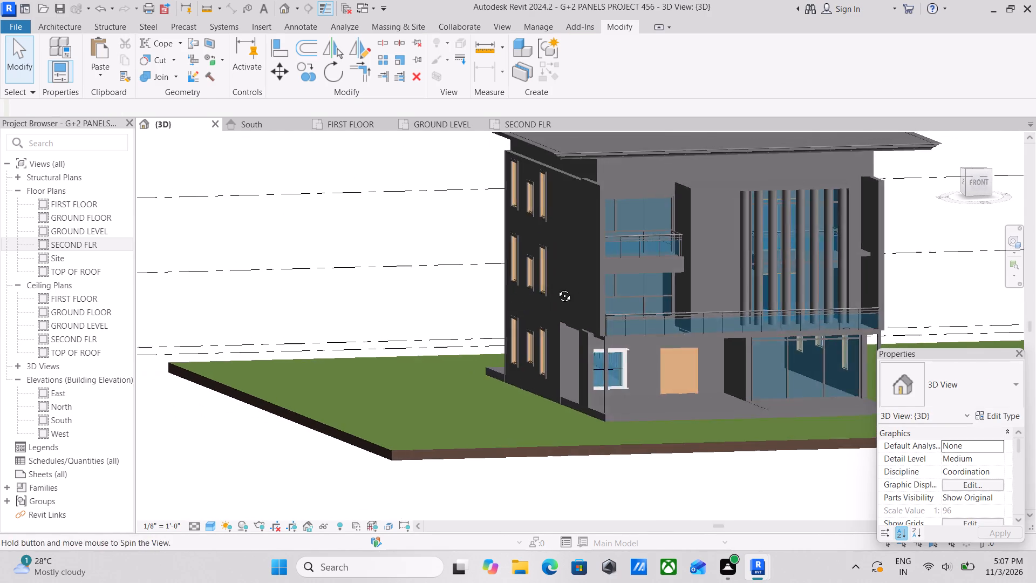
pyautogui.keyDown('shift'); pyautogui.moveTo(644, 286); pyautogui.dragTo(557, 266, button='middle'); pyautogui.keyUp('shift')
pyautogui.scroll(-2, 751, 308)
pyautogui.moveTo(704, 291); pyautogui.dragTo(610, 266, button='middle')
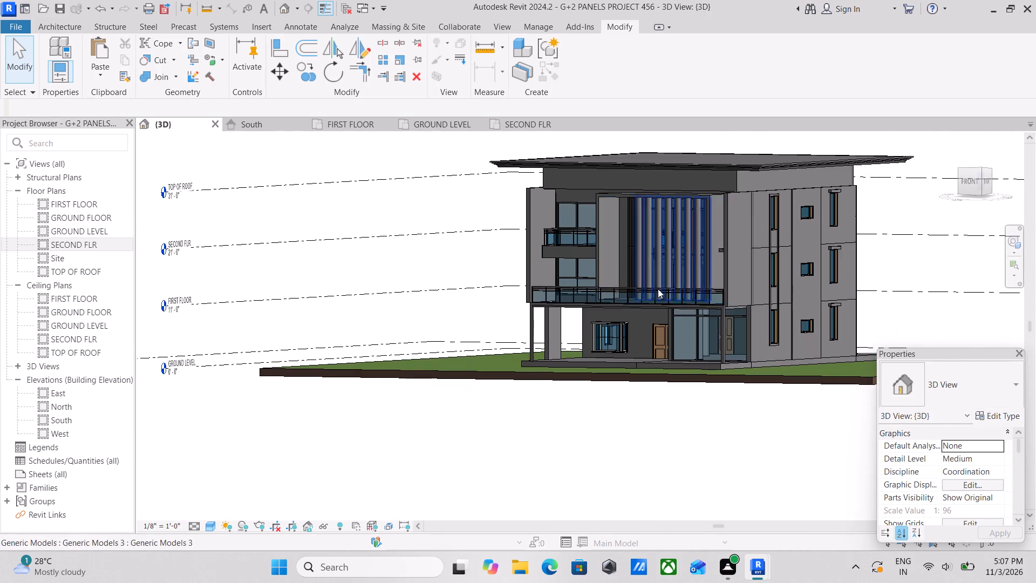
pyautogui.scroll(2, 744, 309)
pyautogui.keyDown('shift'); pyautogui.moveTo(744, 291); pyautogui.dragTo(701, 383, button='middle'); pyautogui.keyUp('shift')
pyautogui.moveTo(694, 348); pyautogui.dragTo(738, 276, button='middle')
pyautogui.scroll(-2, 705, 311)
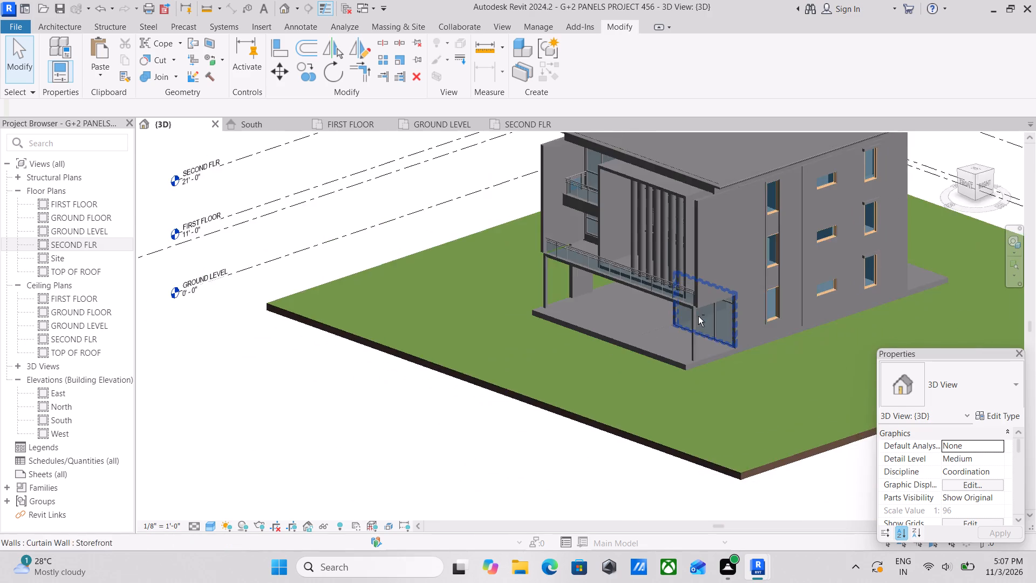
pyautogui.keyDown('shift'); pyautogui.moveTo(700, 320); pyautogui.dragTo(728, 381, button='middle'); pyautogui.keyUp('shift')
pyautogui.keyDown('shift'); pyautogui.moveTo(528, 312); pyautogui.dragTo(636, 329, button='middle'); pyautogui.keyUp('shift')
pyautogui.scroll(3, 572, 321)
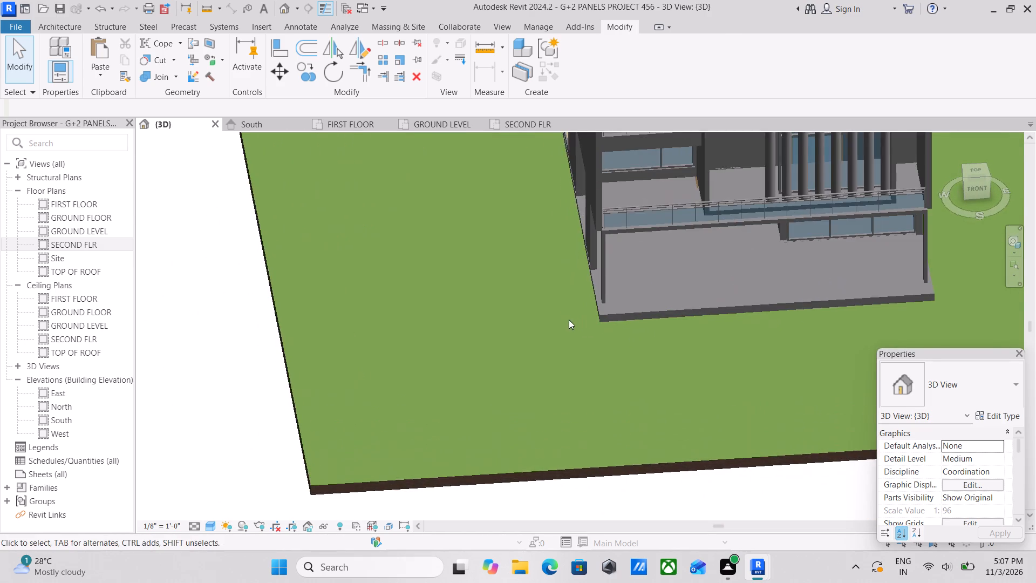
pyautogui.moveTo(567, 316); pyautogui.dragTo(549, 316, button='middle')
pyautogui.scroll(3, 528, 307)
pyautogui.scroll(-4, 528, 307)
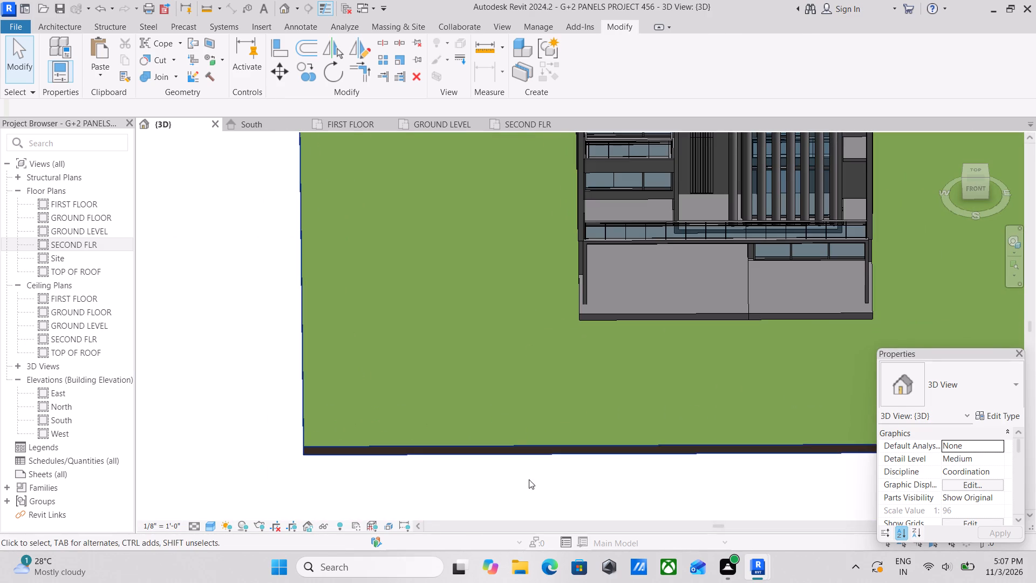
pyautogui.scroll(-2, 463, 347)
pyautogui.moveTo(466, 351); pyautogui.dragTo(475, 377, button='middle')
pyautogui.scroll(3, 439, 329)
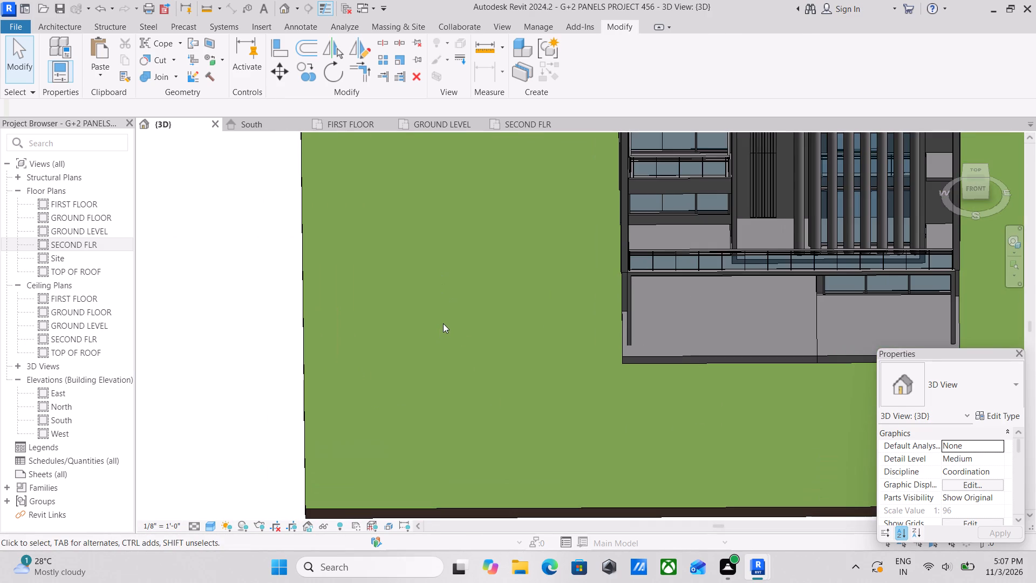
# Split the toposolid's top face with a 10' by 5' rectangle on the open ground east of the building.
pyautogui.press('s')
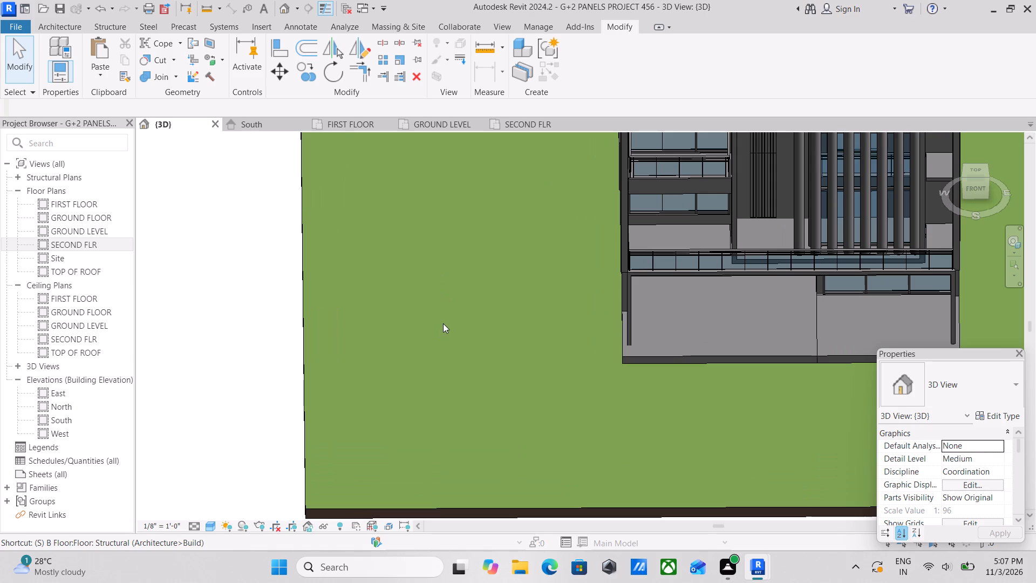
pyautogui.press('f')
pyautogui.scroll(-3, 509, 300)
pyautogui.moveTo(512, 299); pyautogui.dragTo(520, 257, button='middle')
pyautogui.scroll(1, 521, 261)
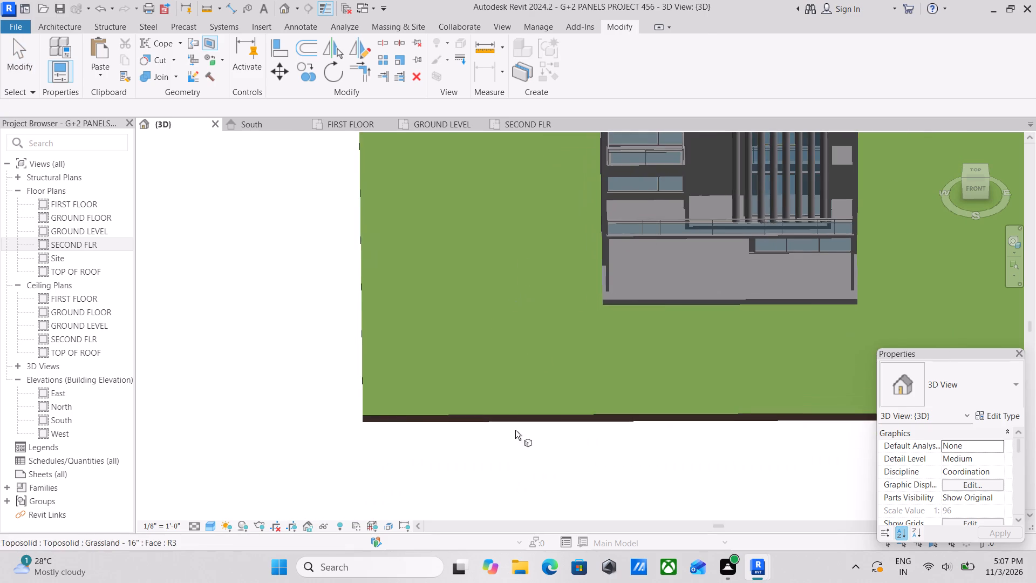
pyautogui.click(386, 412)
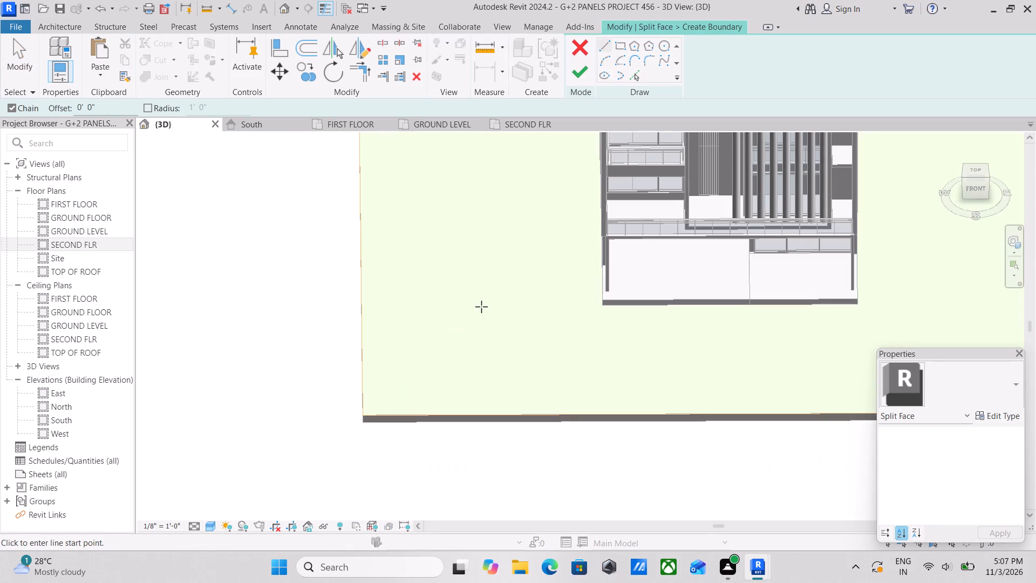
pyautogui.moveTo(485, 315); pyautogui.dragTo(477, 392, button='middle')
pyautogui.click(970, 171)
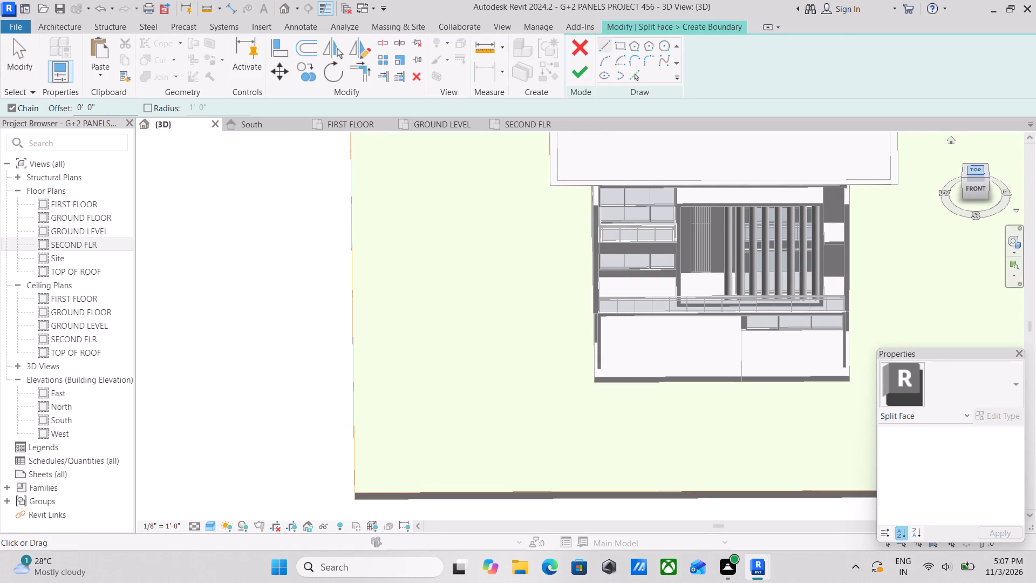
pyautogui.scroll(1, 737, 299)
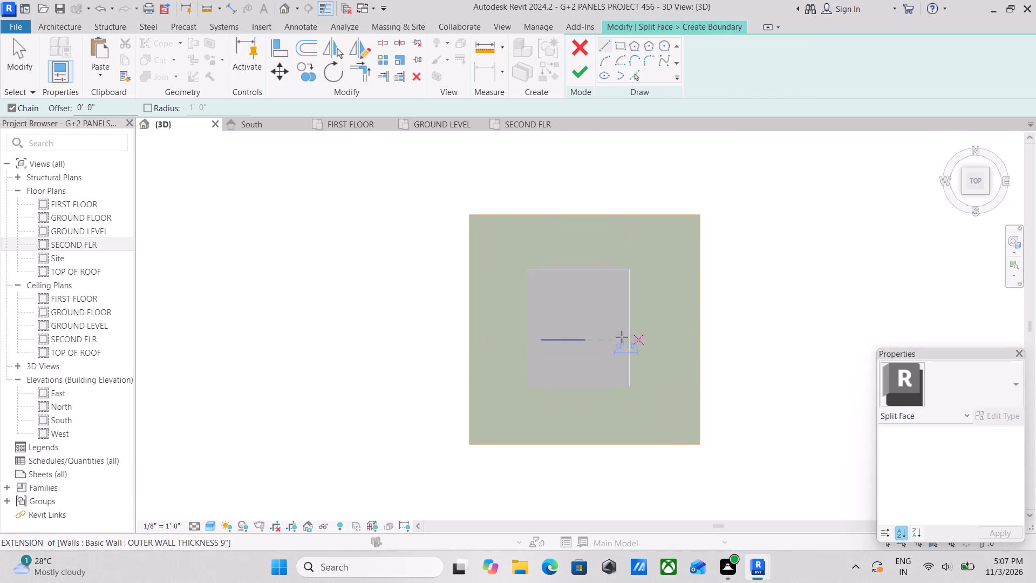
pyautogui.moveTo(623, 331); pyautogui.dragTo(680, 266, button='middle')
pyautogui.scroll(4, 686, 320)
pyautogui.scroll(3, 717, 275)
pyautogui.moveTo(728, 238); pyautogui.dragTo(632, 326, button='middle')
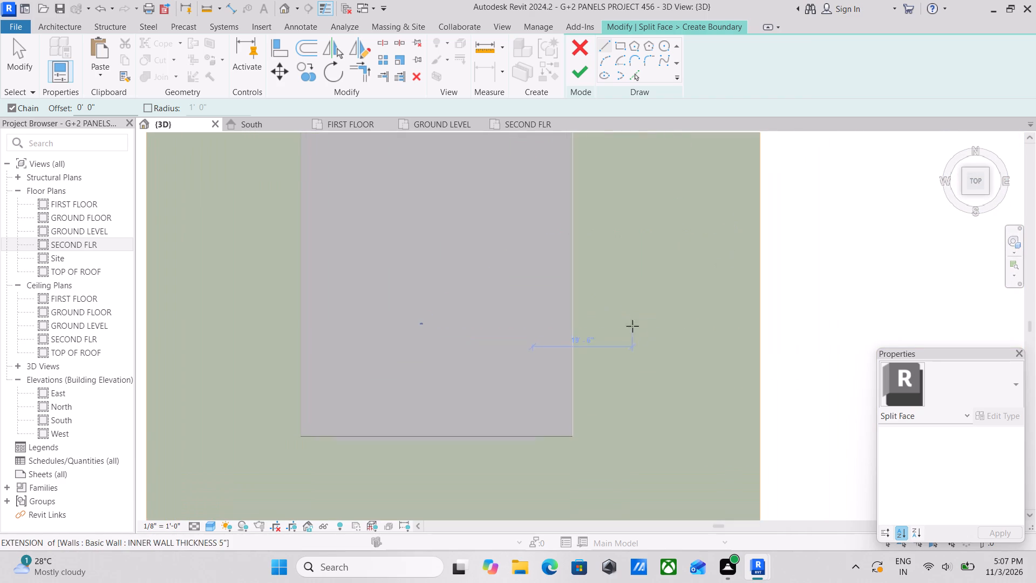
pyautogui.scroll(2, 614, 222)
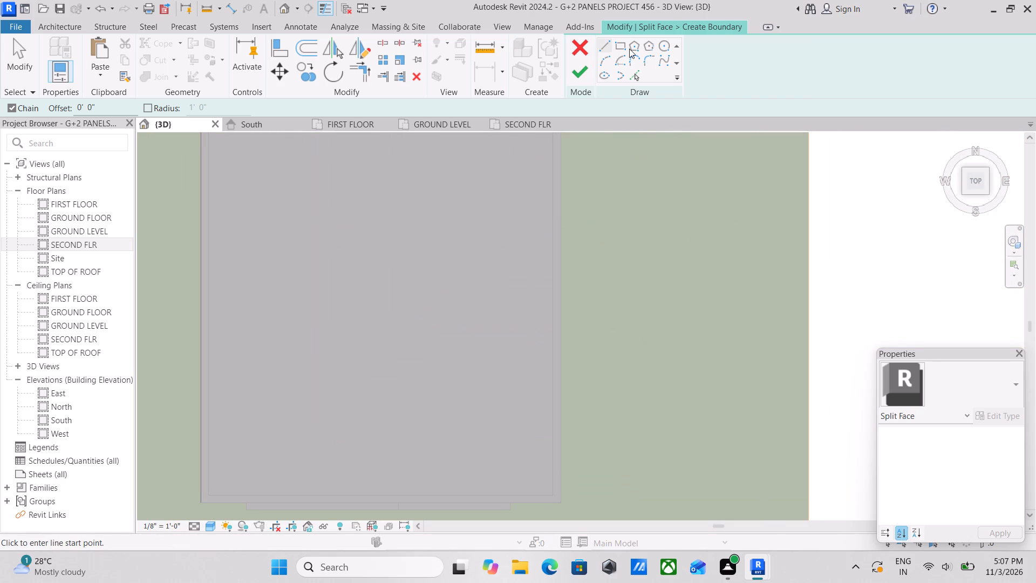
pyautogui.click(624, 48)
pyautogui.scroll(3, 603, 262)
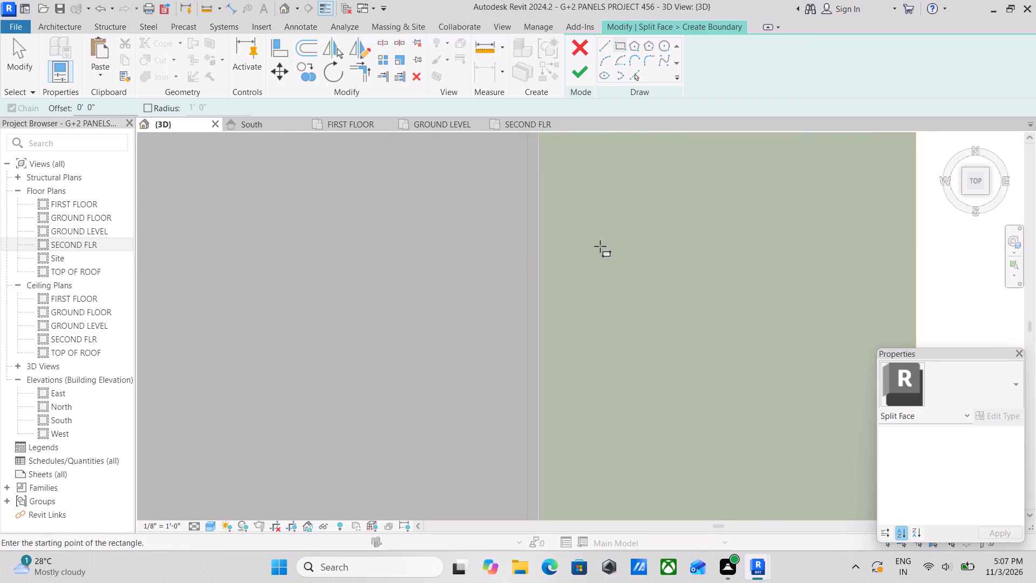
pyautogui.click(608, 231)
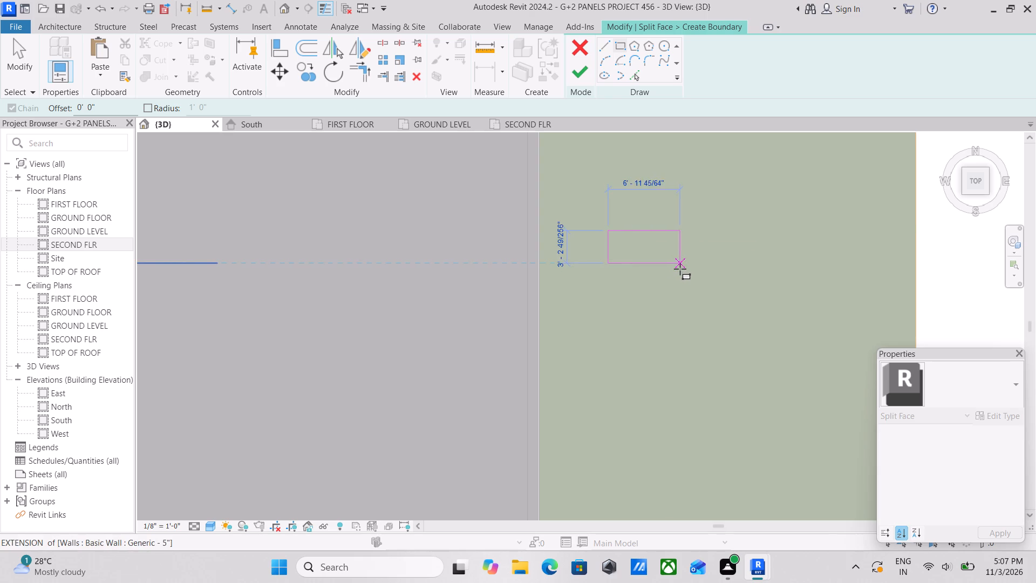
pyautogui.scroll(4, 680, 269)
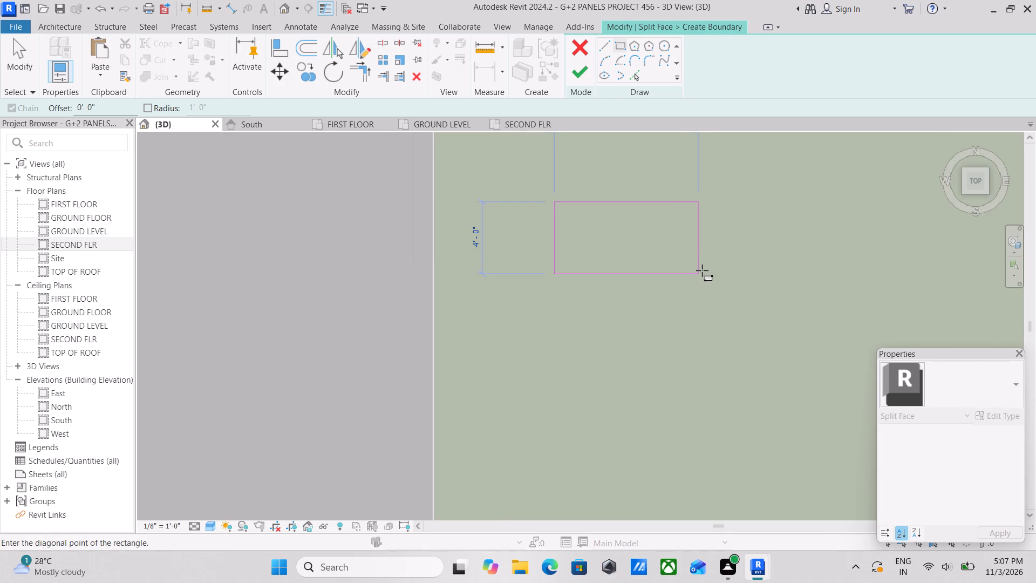
pyautogui.scroll(-2, 708, 294)
pyautogui.moveTo(708, 294); pyautogui.dragTo(691, 336, button='middle')
pyautogui.scroll(1, 691, 336)
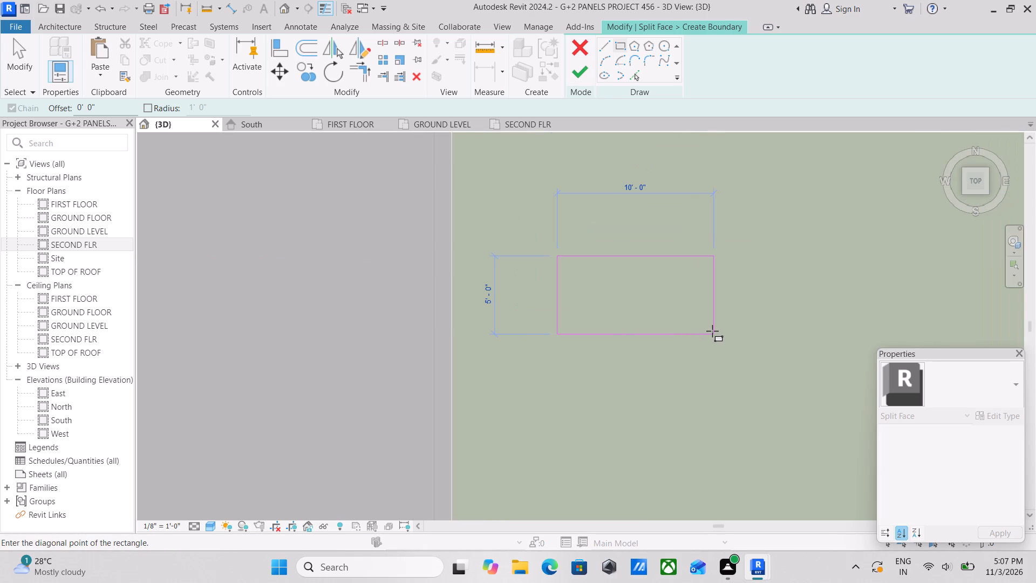
pyautogui.click(712, 331)
pyautogui.scroll(2, 525, 321)
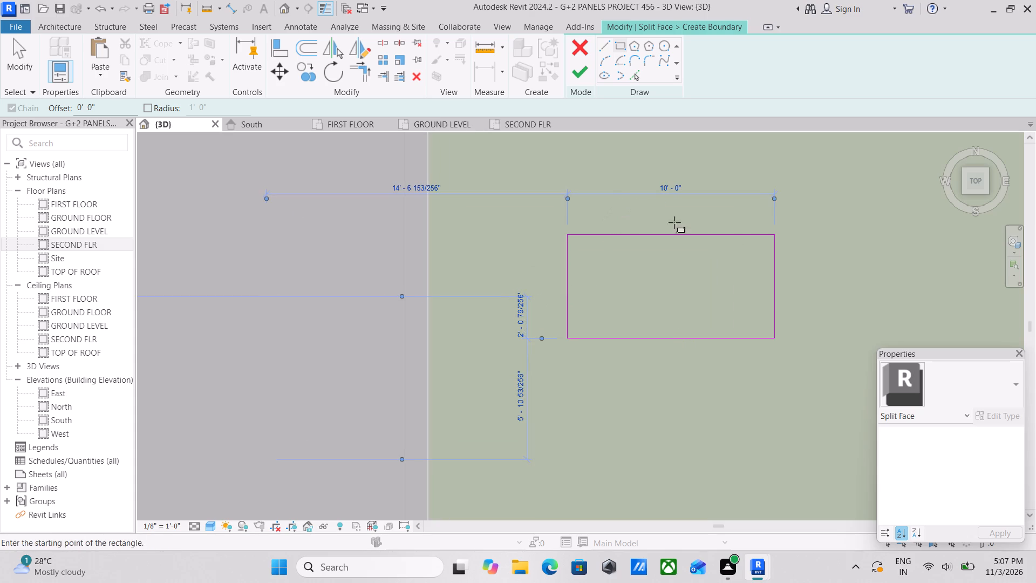
pyautogui.press('Escape')
pyautogui.scroll(-2, 628, 270)
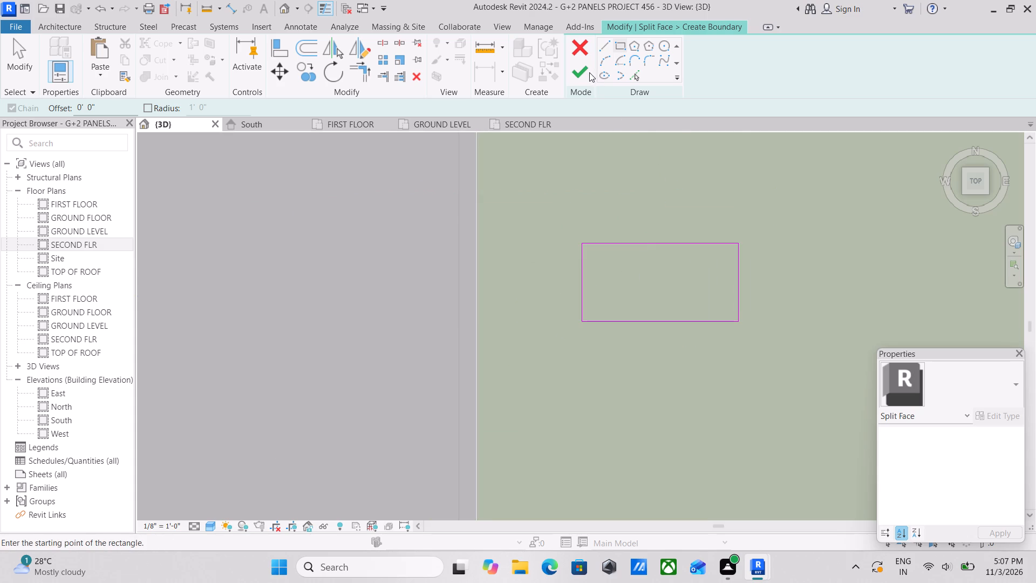
pyautogui.click(586, 72)
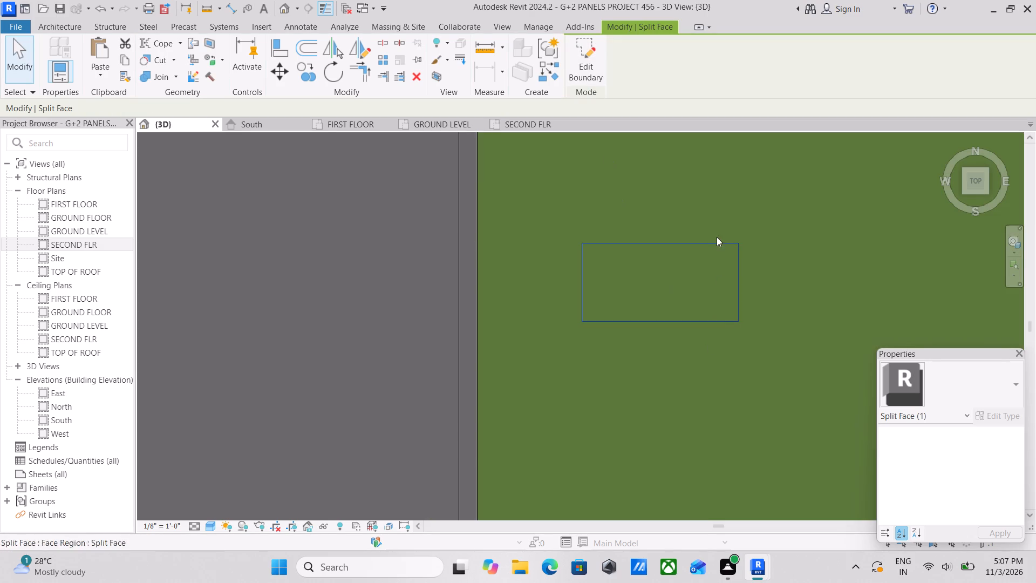
# Examine the rectangular split region on the toposolid beside the building from an angled view.
pyautogui.scroll(-4, 717, 238)
pyautogui.moveTo(752, 300); pyautogui.dragTo(628, 188, button='middle')
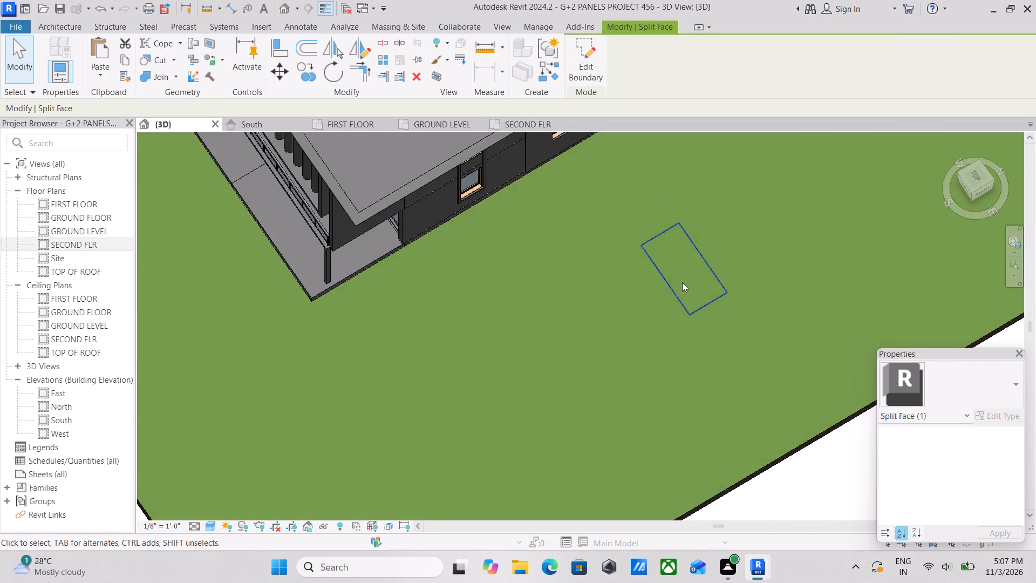
pyautogui.scroll(4, 683, 283)
pyautogui.click(700, 328)
pyautogui.scroll(-2, 710, 266)
pyautogui.moveTo(709, 266); pyautogui.dragTo(654, 273, button='middle')
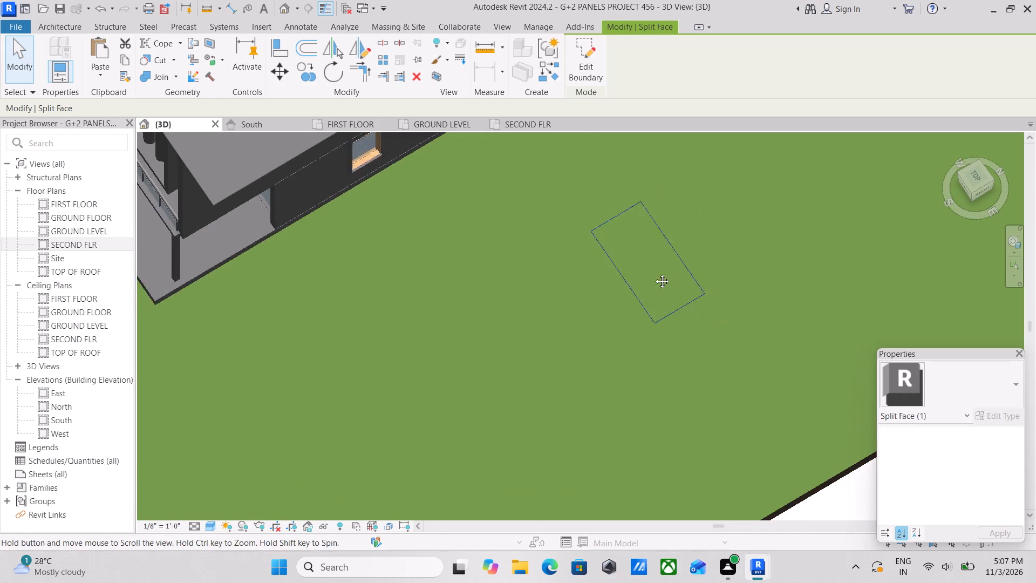
pyautogui.moveTo(654, 273); pyautogui.dragTo(641, 284, button='middle')
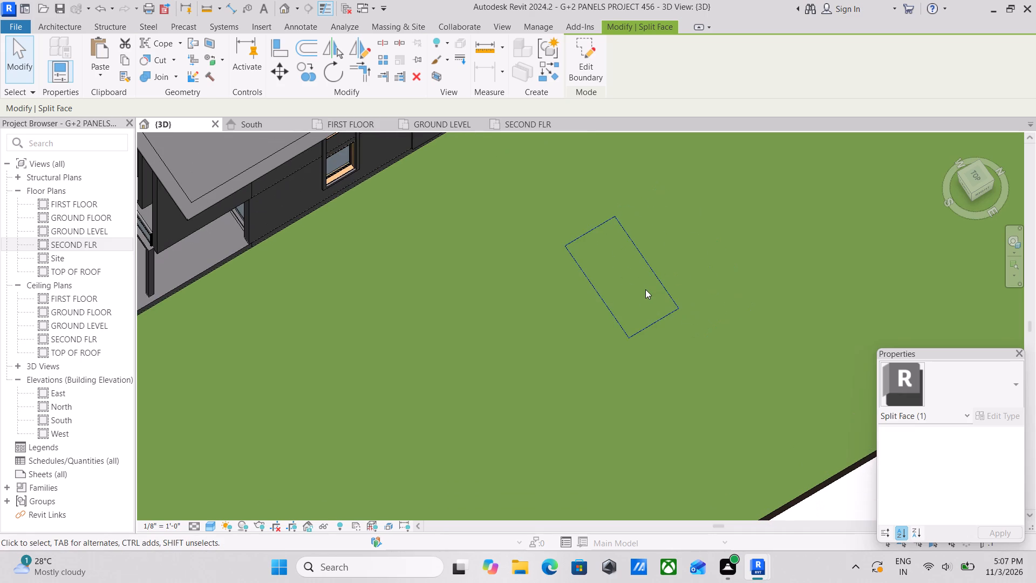
pyautogui.scroll(3, 672, 321)
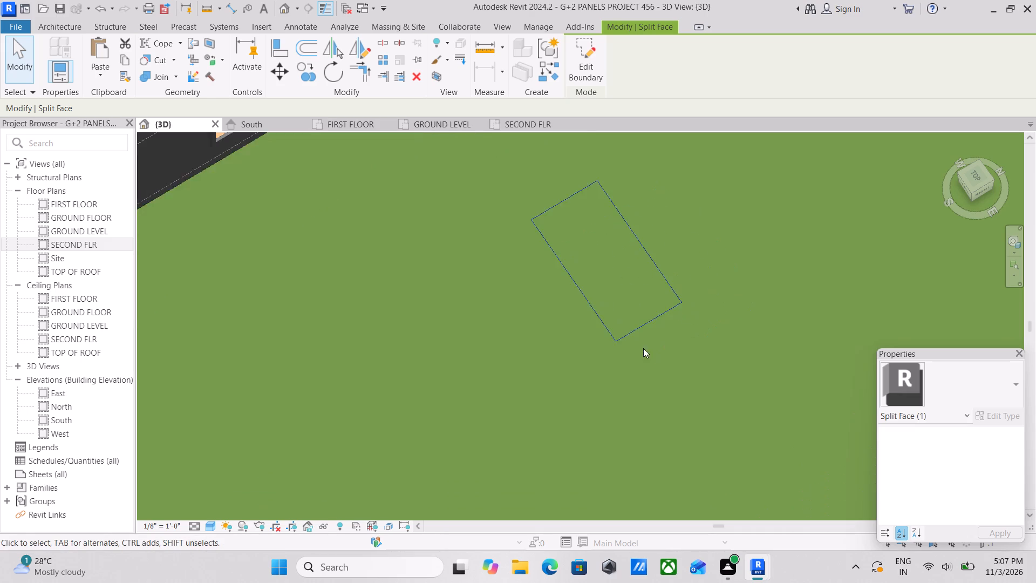
pyautogui.scroll(3, 643, 348)
pyautogui.moveTo(678, 253); pyautogui.dragTo(644, 308, button='middle')
pyautogui.scroll(1, 610, 360)
pyautogui.scroll(-3, 495, 270)
pyautogui.moveTo(503, 275); pyautogui.dragTo(488, 341, button='middle')
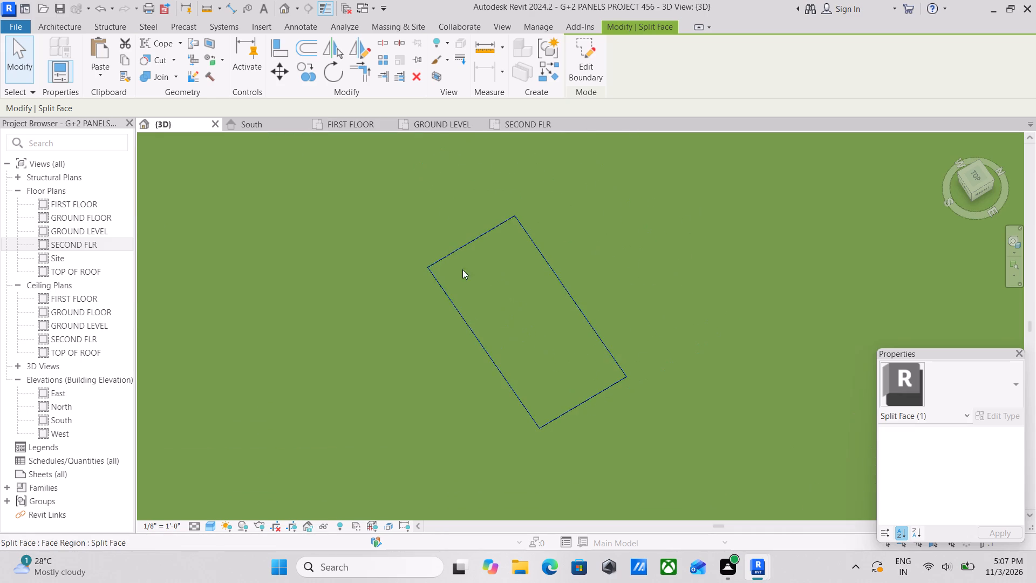
# Examine the split rectangular region on the toposolid and its position beside the building.
pyautogui.press('Escape')
pyautogui.middleClick(546, 283)
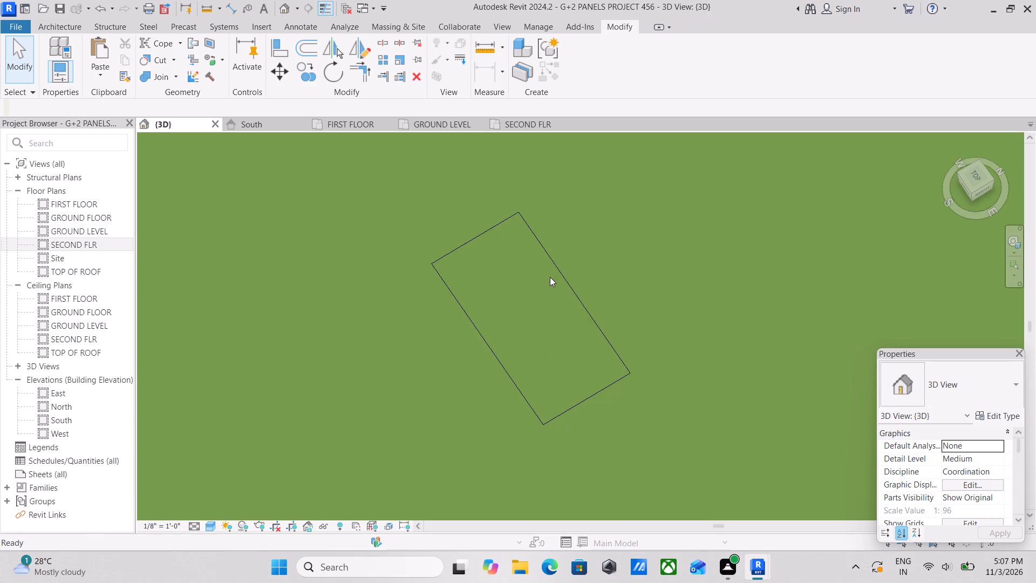
pyautogui.scroll(-1, 487, 229)
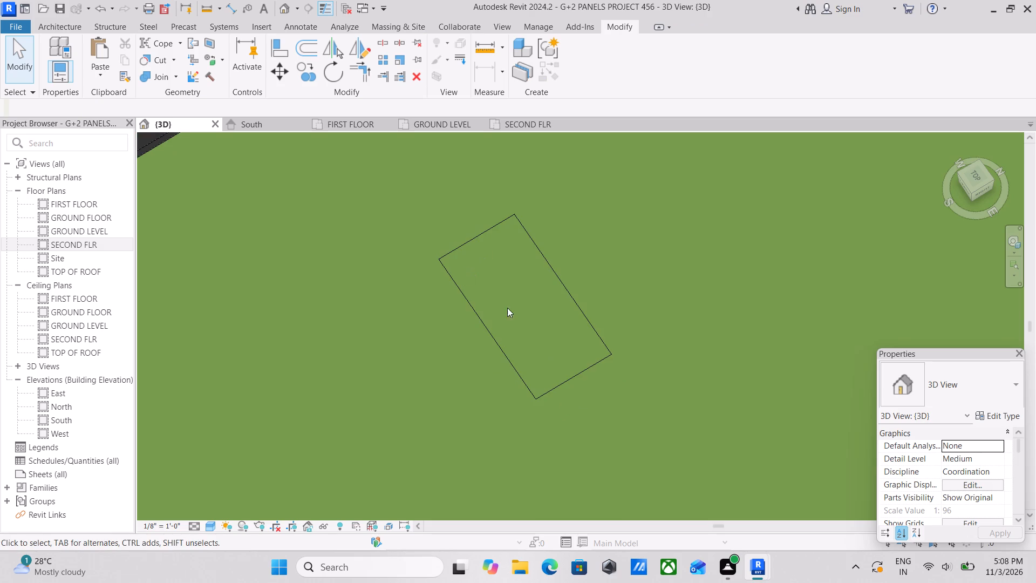
pyautogui.moveTo(517, 313); pyautogui.dragTo(502, 302, button='middle')
pyautogui.scroll(1, 502, 301)
pyautogui.scroll(-2, 492, 280)
pyautogui.moveTo(494, 288); pyautogui.dragTo(543, 363, button='middle')
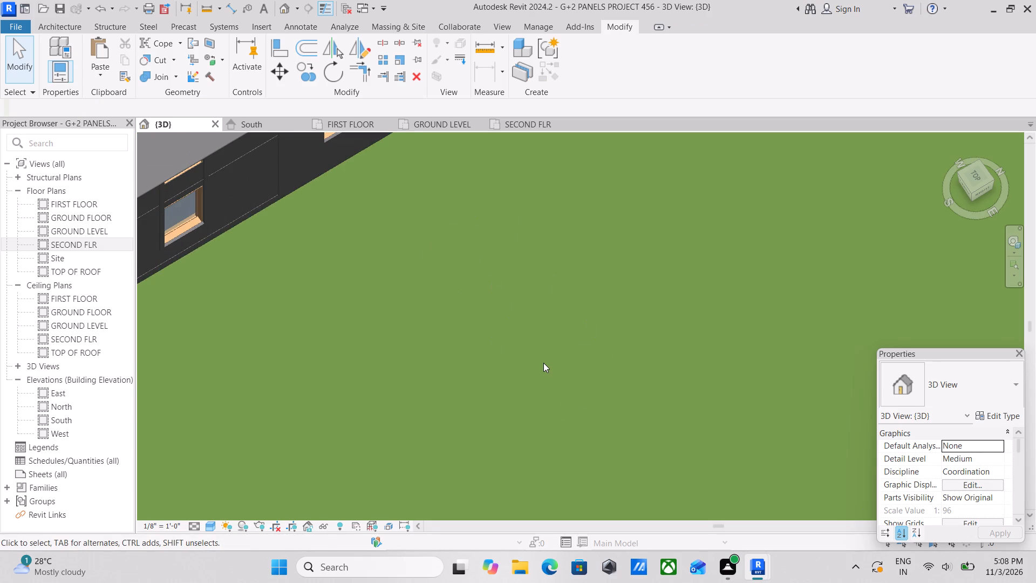
pyautogui.click(559, 438)
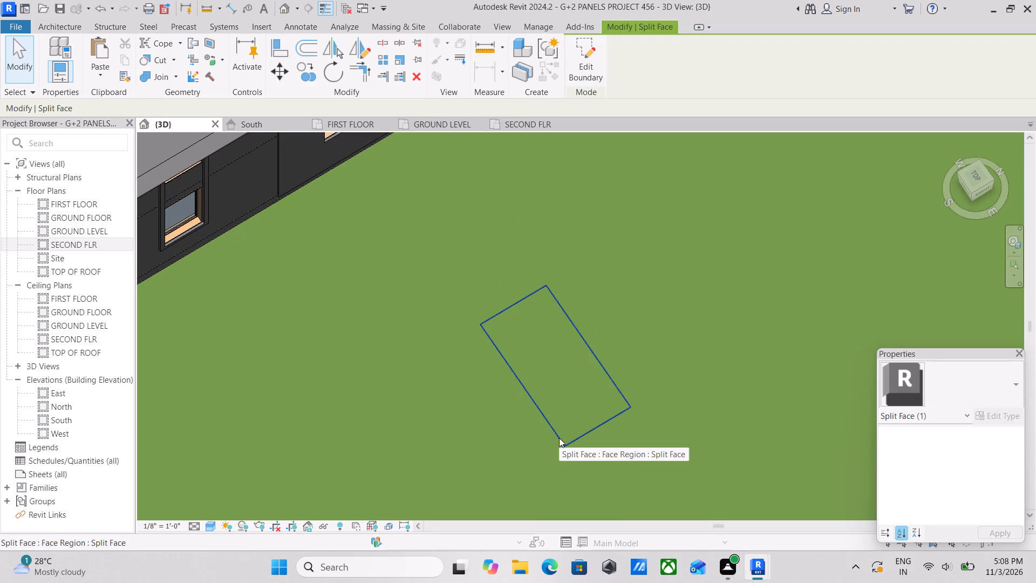
pyautogui.press('Escape')
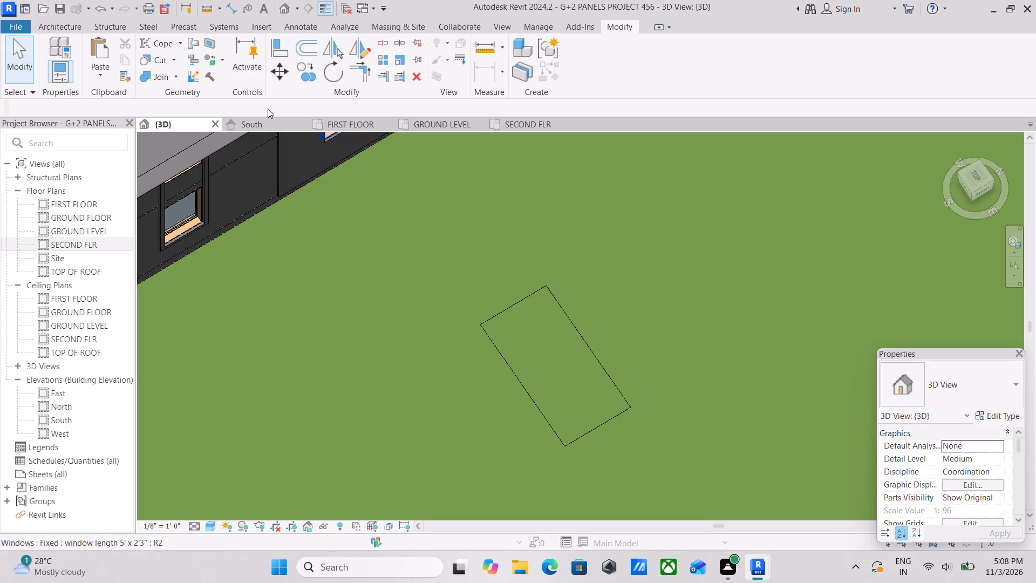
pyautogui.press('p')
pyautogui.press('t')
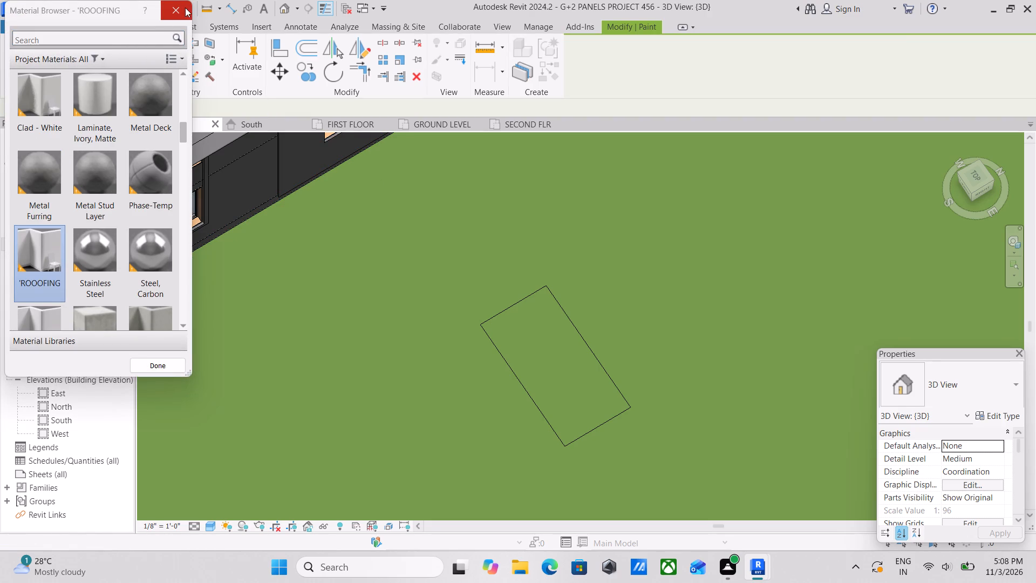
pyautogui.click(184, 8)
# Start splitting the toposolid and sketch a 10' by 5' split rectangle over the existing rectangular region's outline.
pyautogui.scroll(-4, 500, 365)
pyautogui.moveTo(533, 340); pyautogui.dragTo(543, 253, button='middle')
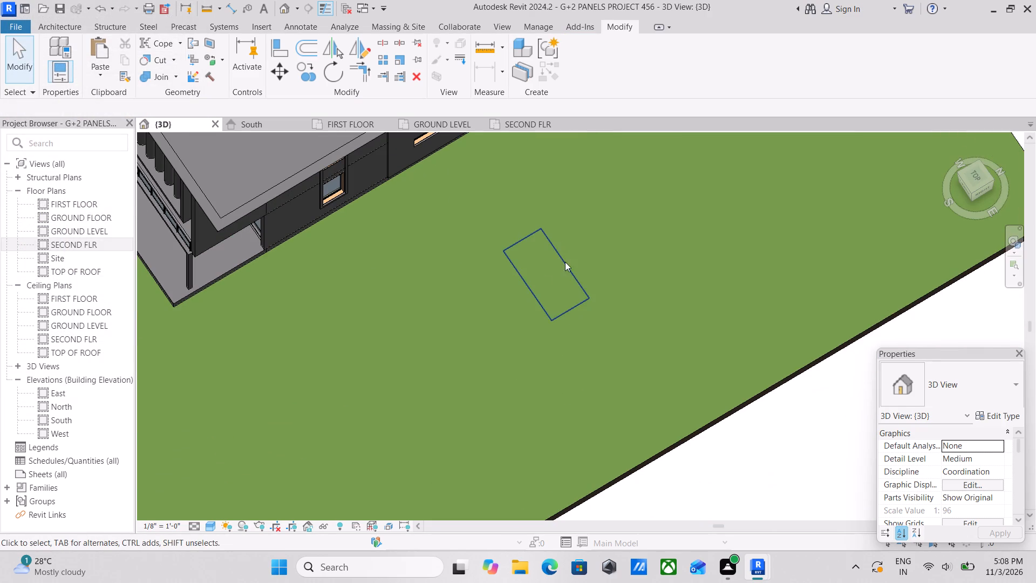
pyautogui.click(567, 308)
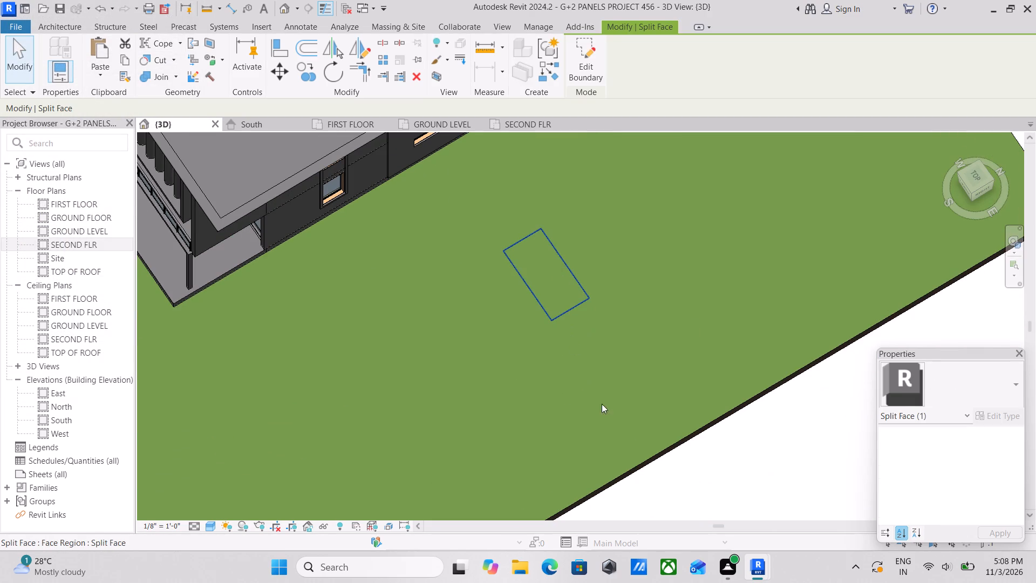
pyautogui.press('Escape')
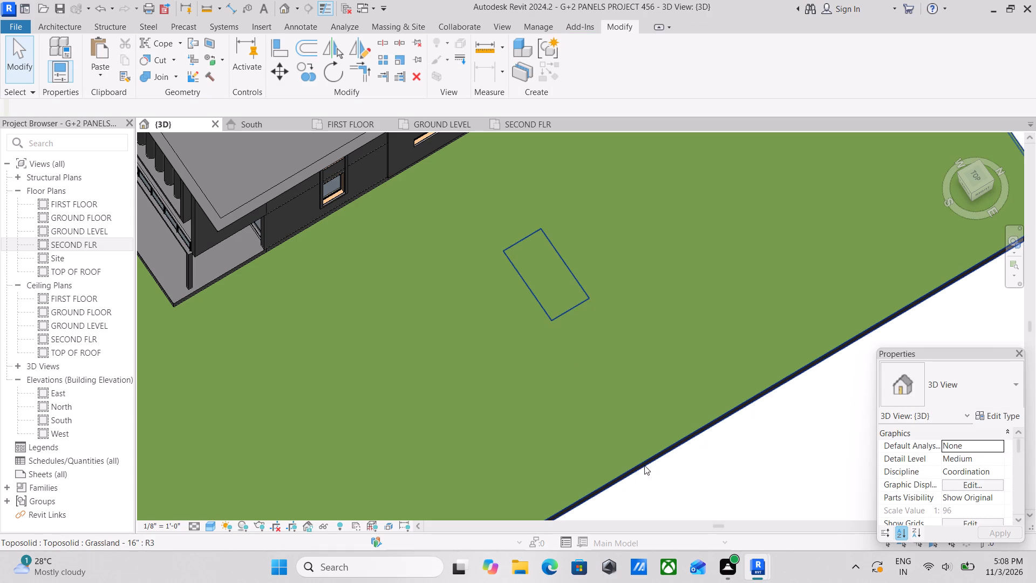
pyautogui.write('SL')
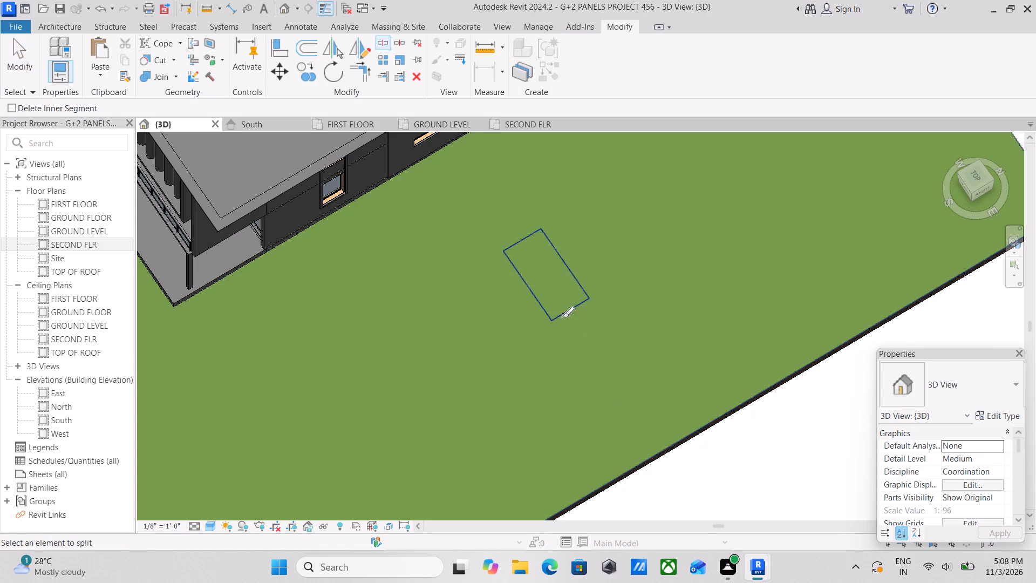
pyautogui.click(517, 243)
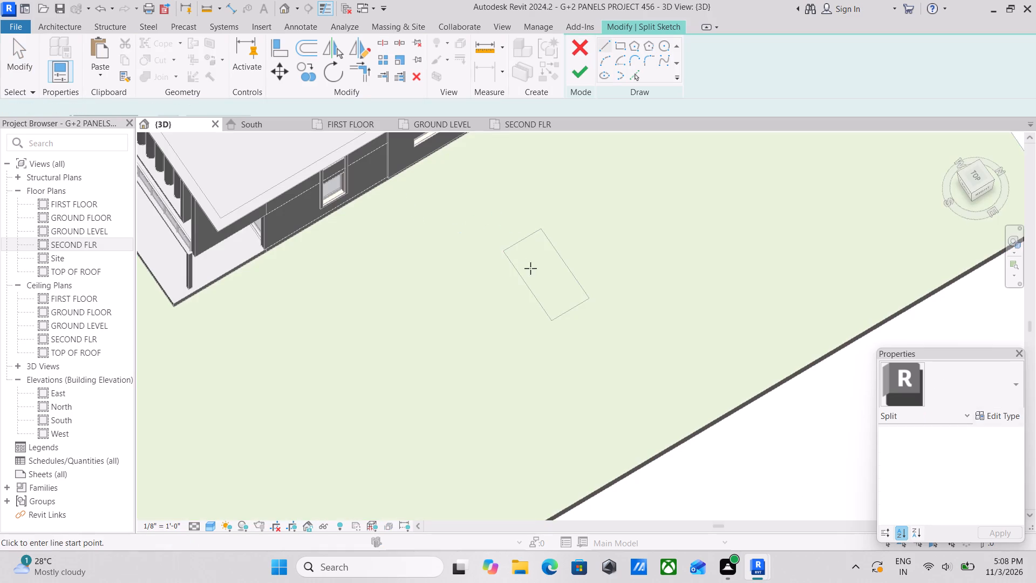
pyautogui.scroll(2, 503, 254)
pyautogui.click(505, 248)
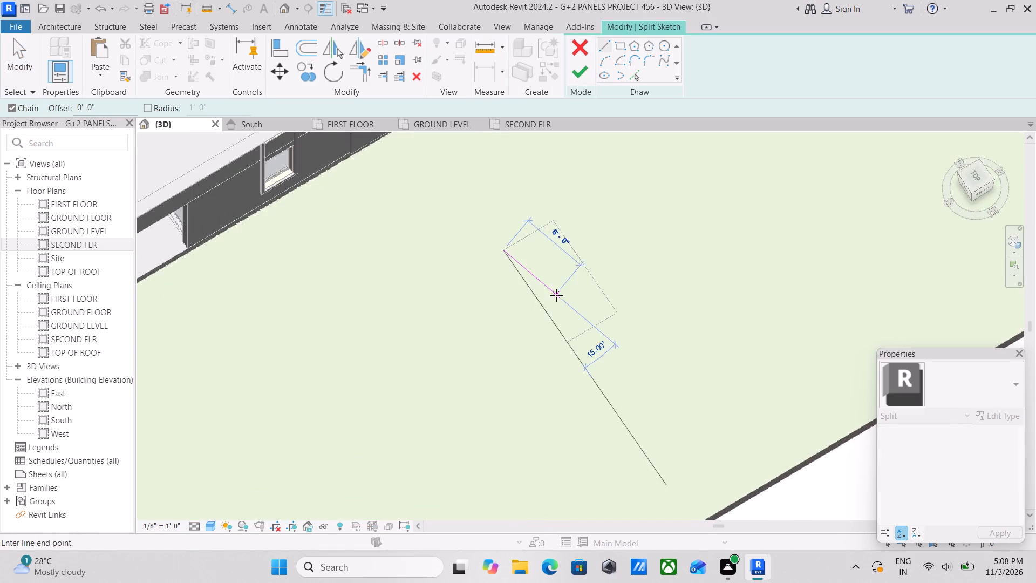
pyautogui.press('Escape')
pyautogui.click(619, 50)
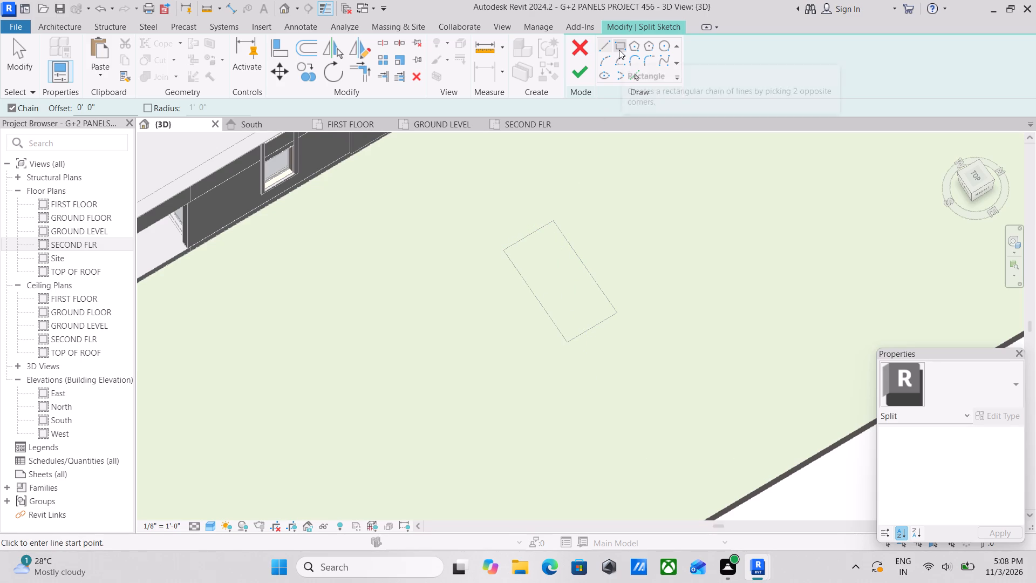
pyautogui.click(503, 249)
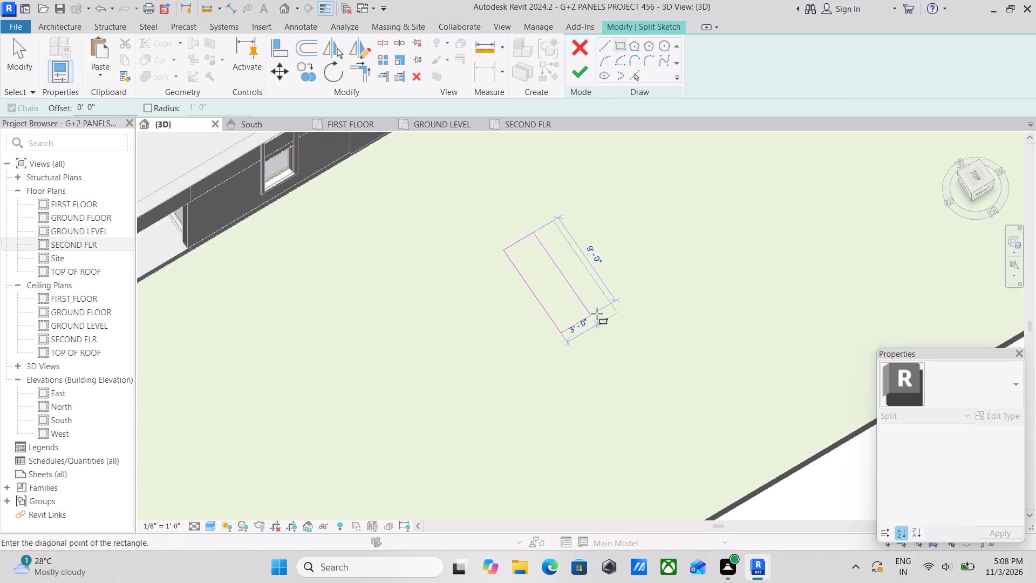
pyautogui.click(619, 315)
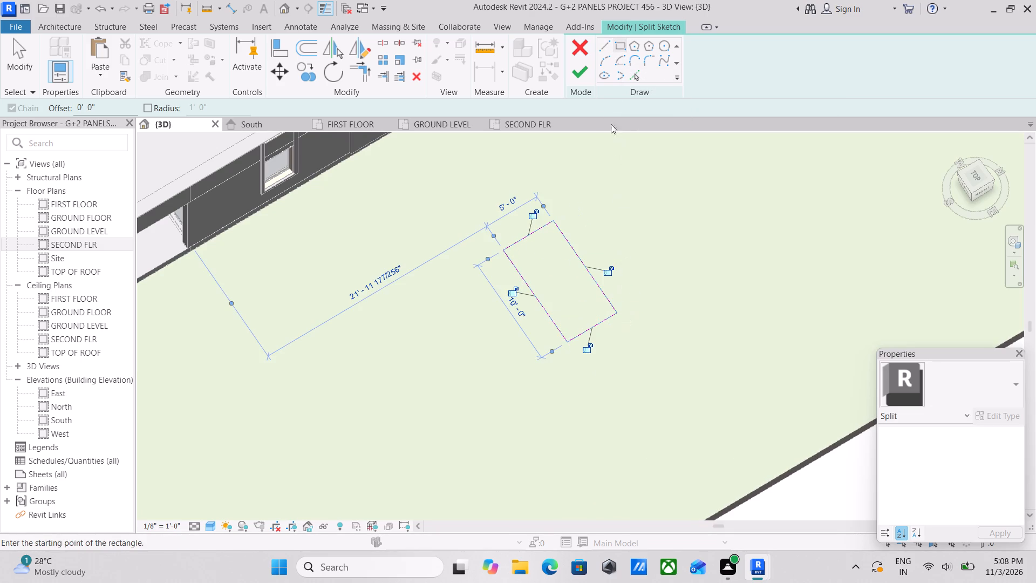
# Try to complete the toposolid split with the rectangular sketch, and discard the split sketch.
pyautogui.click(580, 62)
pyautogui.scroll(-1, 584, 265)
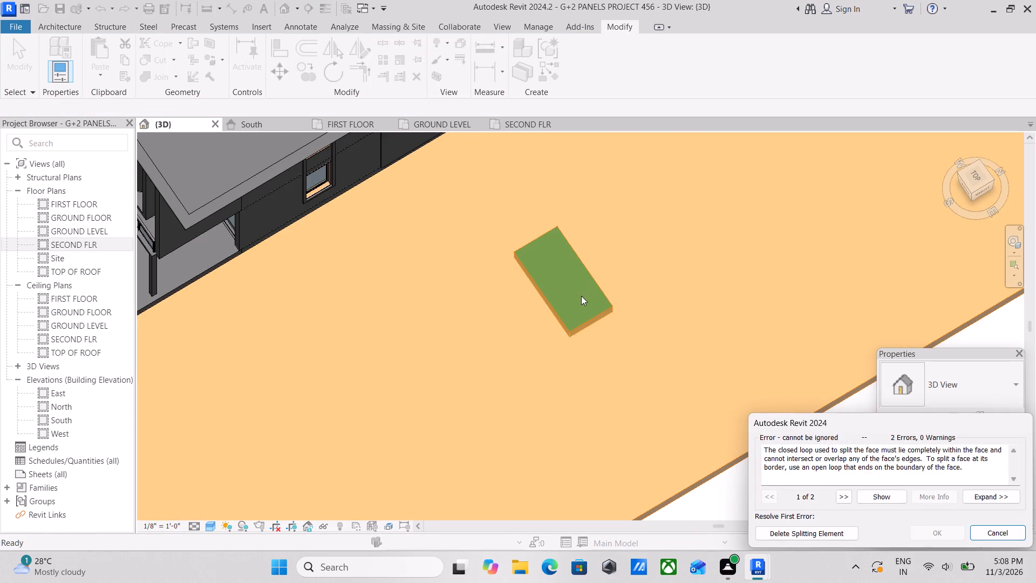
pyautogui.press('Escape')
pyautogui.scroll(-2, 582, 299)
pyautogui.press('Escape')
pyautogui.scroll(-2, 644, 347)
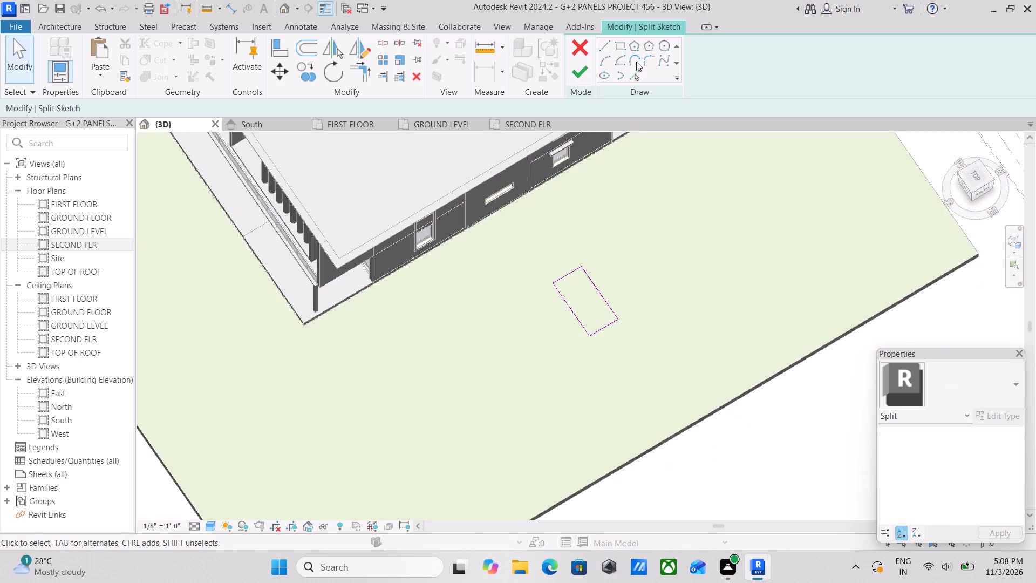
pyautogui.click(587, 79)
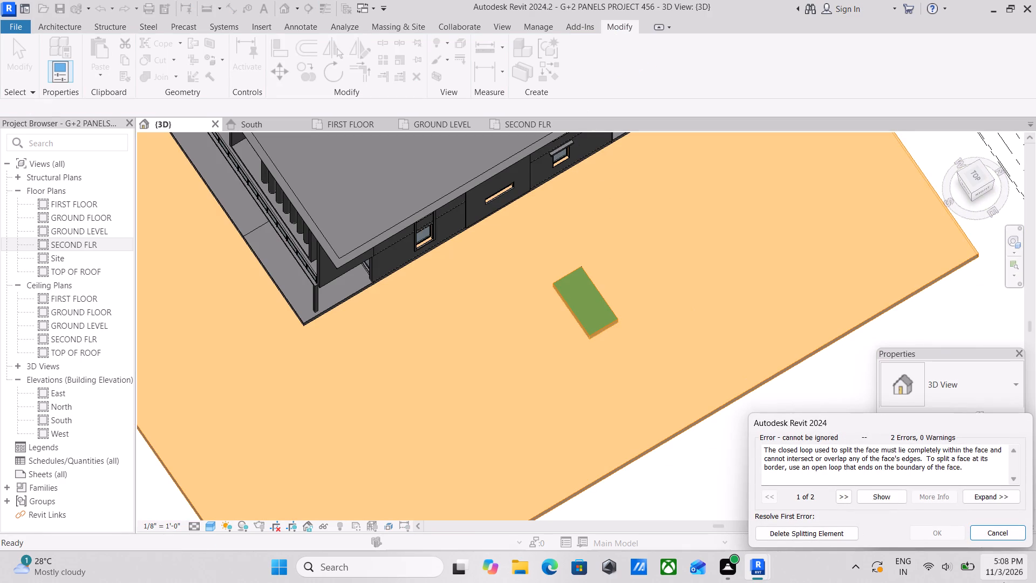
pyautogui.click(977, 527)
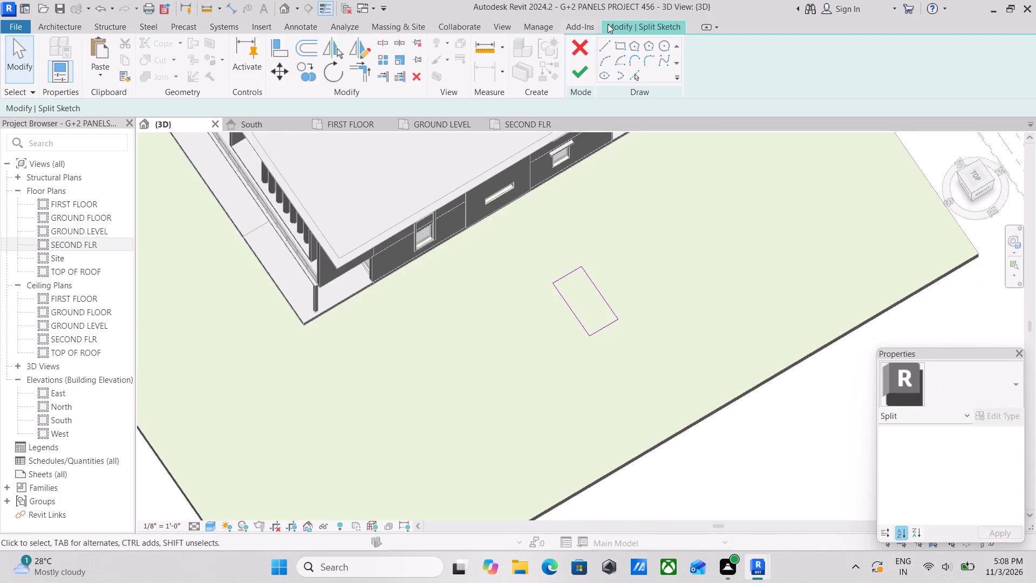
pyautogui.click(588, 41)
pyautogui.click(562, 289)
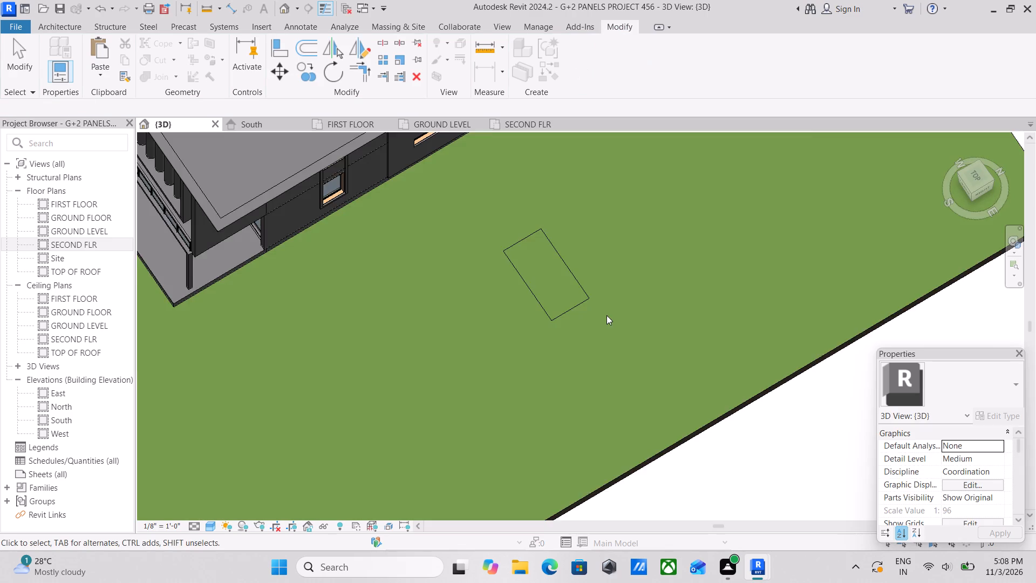
# Inspect the rectangular face region on the toposolid from an angled front view beside the building.
pyautogui.scroll(2, 608, 321)
pyautogui.scroll(-3, 577, 283)
pyautogui.moveTo(582, 282); pyautogui.dragTo(734, 240, button='middle')
pyautogui.keyDown('shift'); pyautogui.scroll(1, 734, 239); pyautogui.keyUp('shift')
pyautogui.moveTo(650, 259); pyautogui.dragTo(630, 192, button='middle')
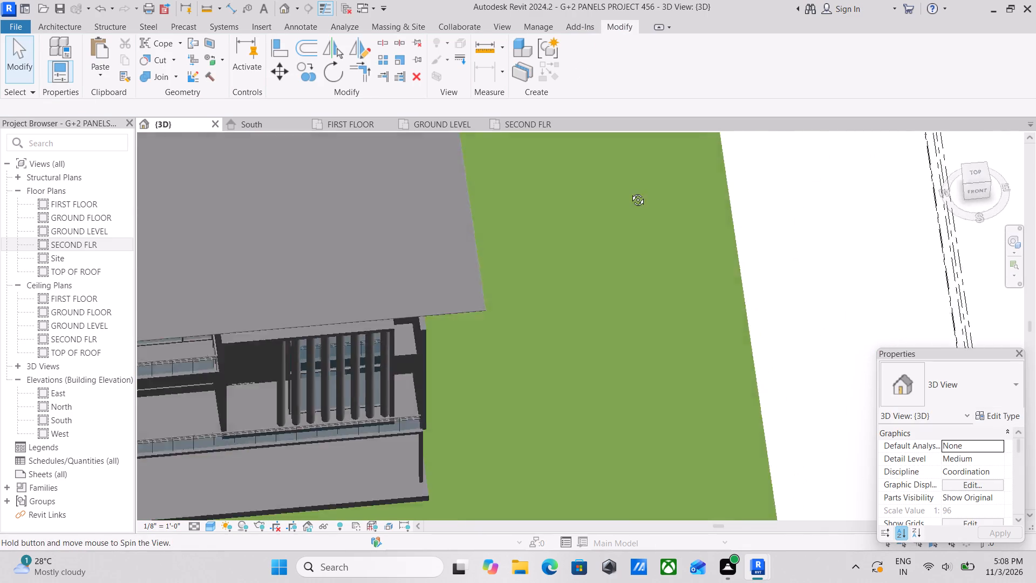
pyautogui.moveTo(630, 192); pyautogui.dragTo(622, 160, button='middle')
pyautogui.moveTo(576, 231); pyautogui.dragTo(537, 291, button='middle')
pyautogui.scroll(3, 534, 302)
pyautogui.keyDown('shift'); pyautogui.moveTo(559, 345); pyautogui.dragTo(512, 342, button='middle'); pyautogui.keyUp('shift')
pyautogui.scroll(1, 510, 313)
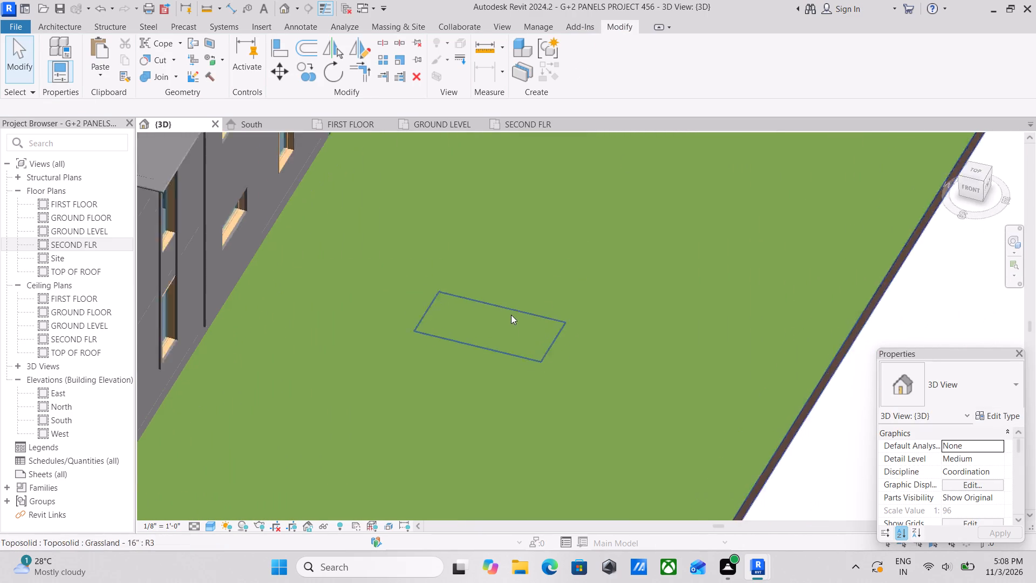
pyautogui.scroll(2, 511, 315)
pyautogui.scroll(3, 397, 330)
pyautogui.scroll(-3, 521, 292)
pyautogui.middleClick(521, 292)
pyautogui.scroll(1, 521, 292)
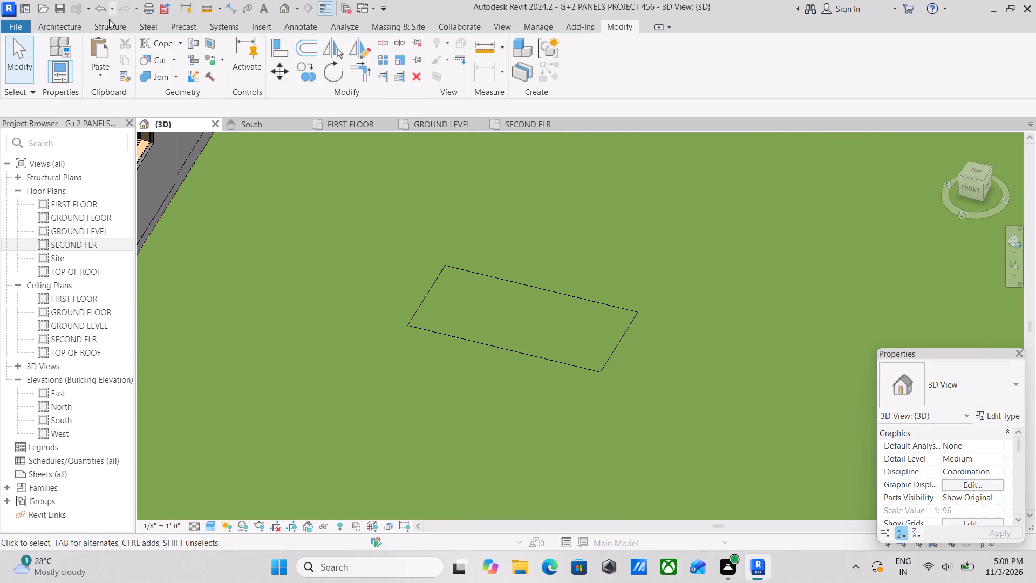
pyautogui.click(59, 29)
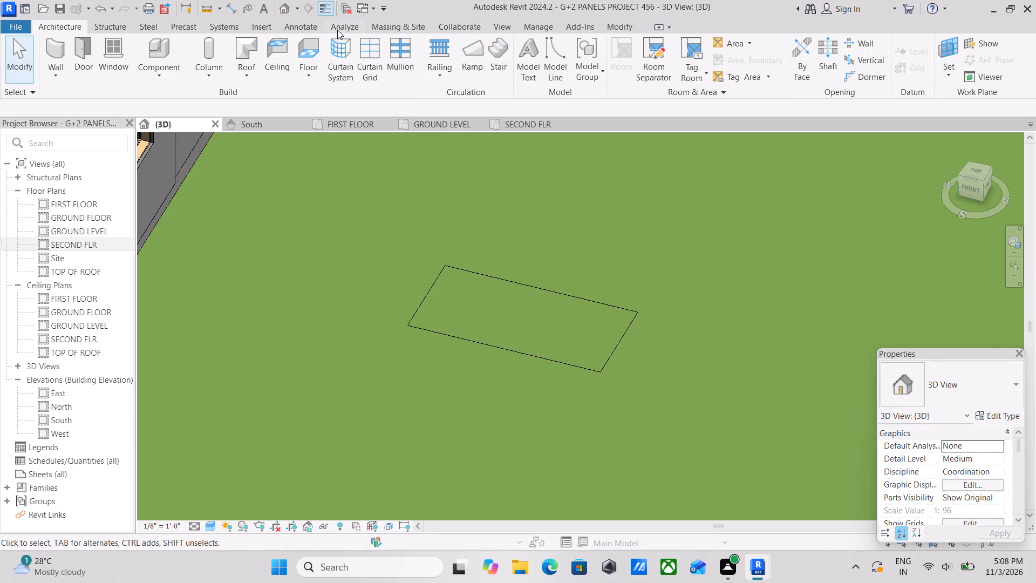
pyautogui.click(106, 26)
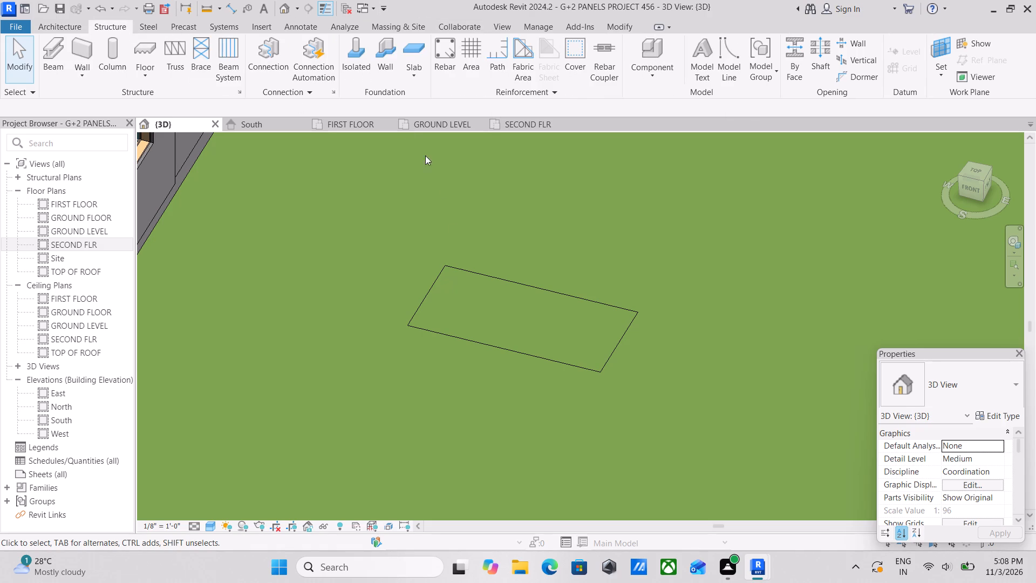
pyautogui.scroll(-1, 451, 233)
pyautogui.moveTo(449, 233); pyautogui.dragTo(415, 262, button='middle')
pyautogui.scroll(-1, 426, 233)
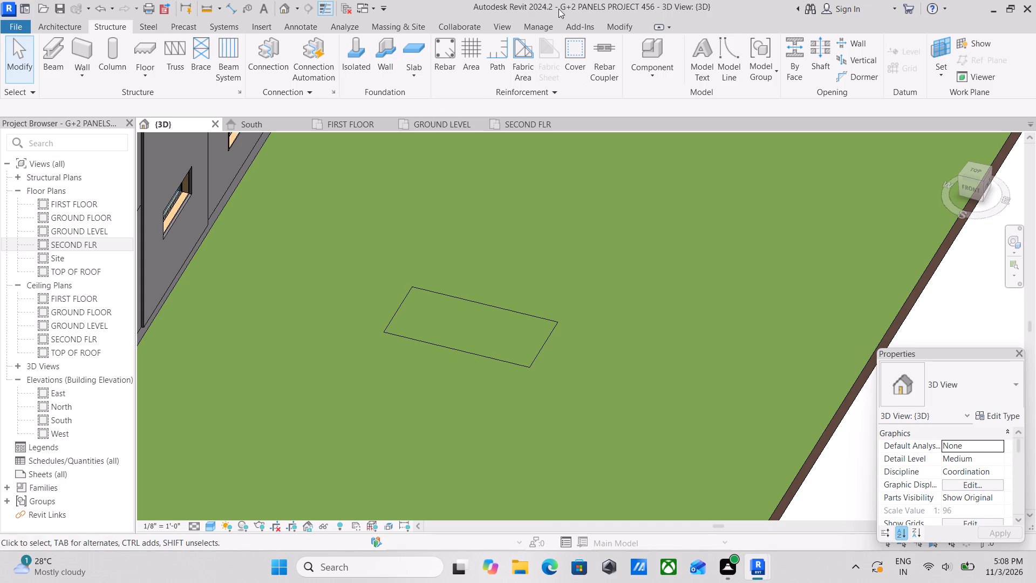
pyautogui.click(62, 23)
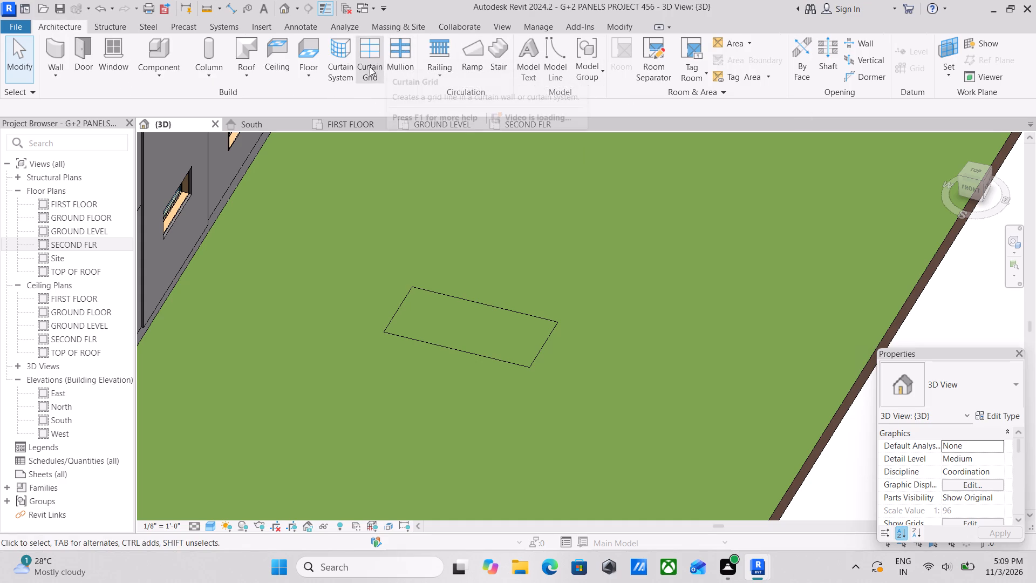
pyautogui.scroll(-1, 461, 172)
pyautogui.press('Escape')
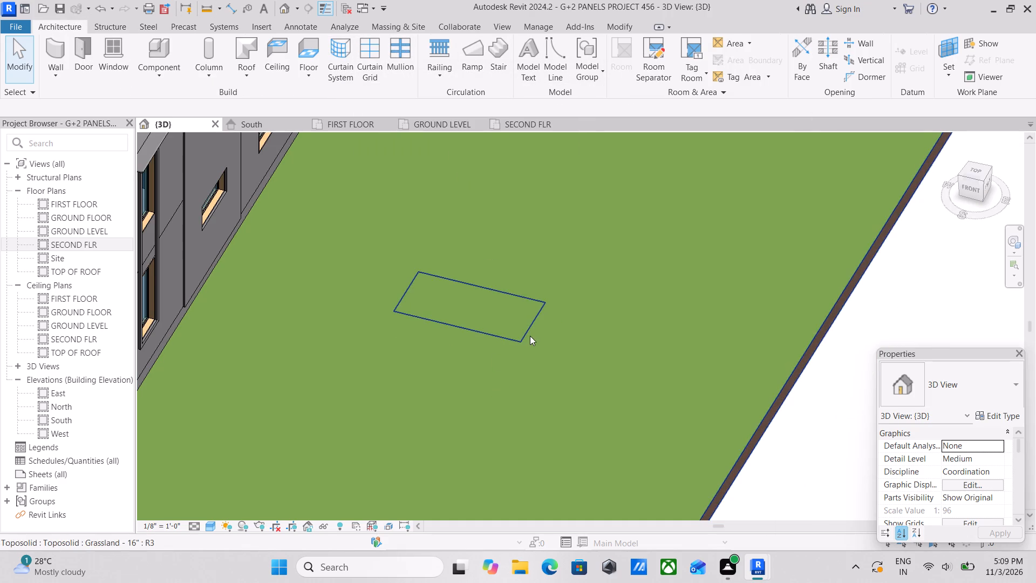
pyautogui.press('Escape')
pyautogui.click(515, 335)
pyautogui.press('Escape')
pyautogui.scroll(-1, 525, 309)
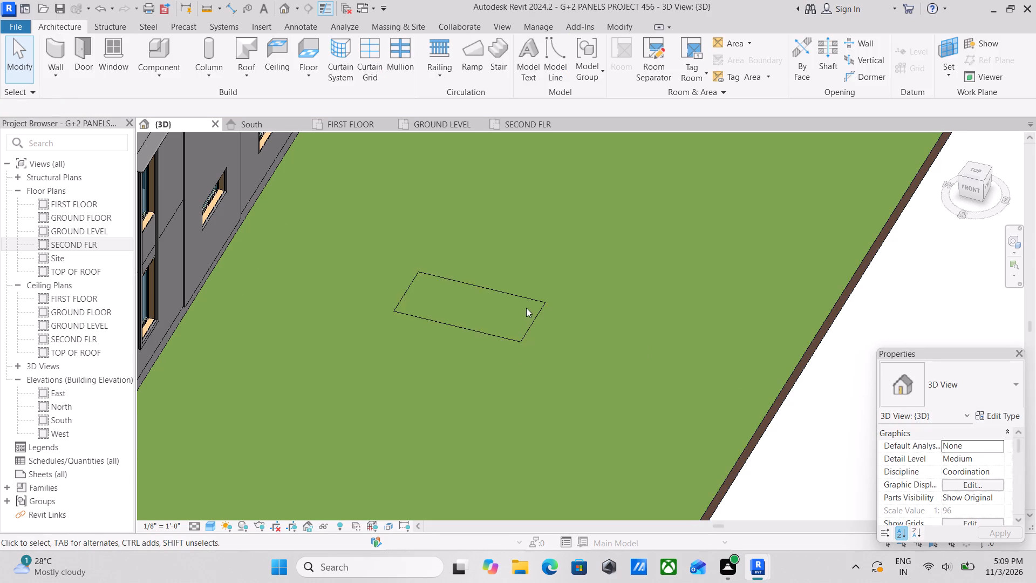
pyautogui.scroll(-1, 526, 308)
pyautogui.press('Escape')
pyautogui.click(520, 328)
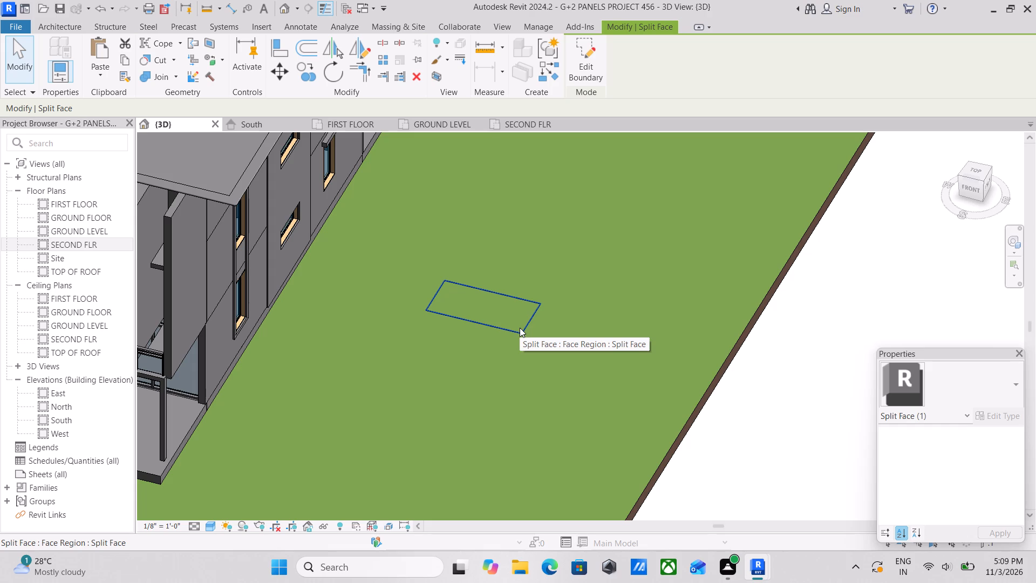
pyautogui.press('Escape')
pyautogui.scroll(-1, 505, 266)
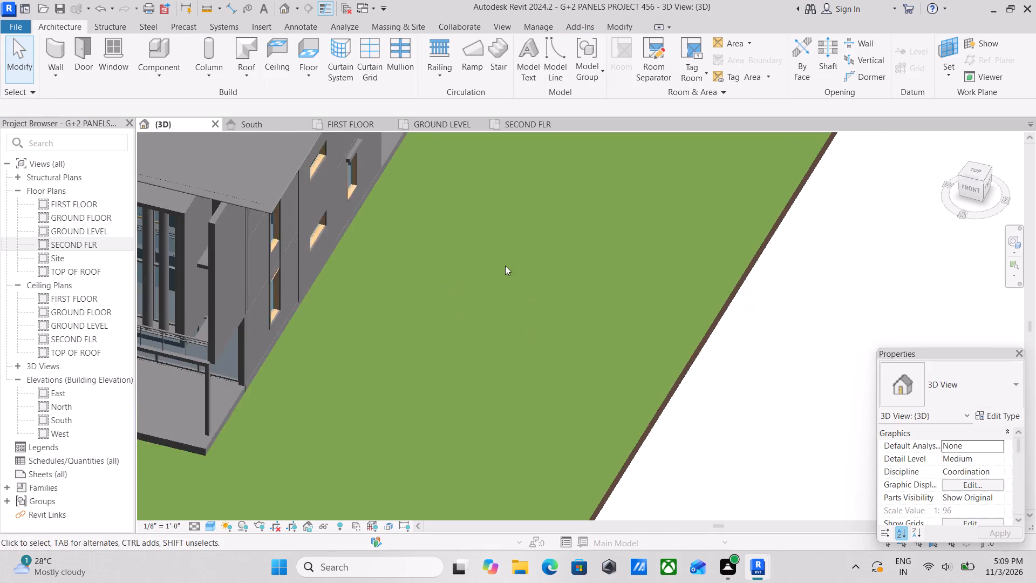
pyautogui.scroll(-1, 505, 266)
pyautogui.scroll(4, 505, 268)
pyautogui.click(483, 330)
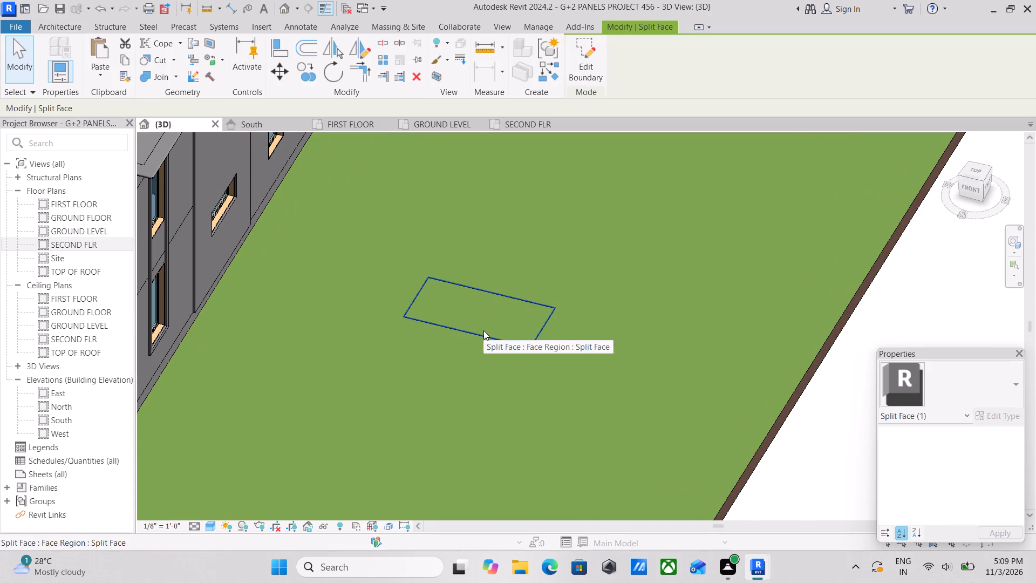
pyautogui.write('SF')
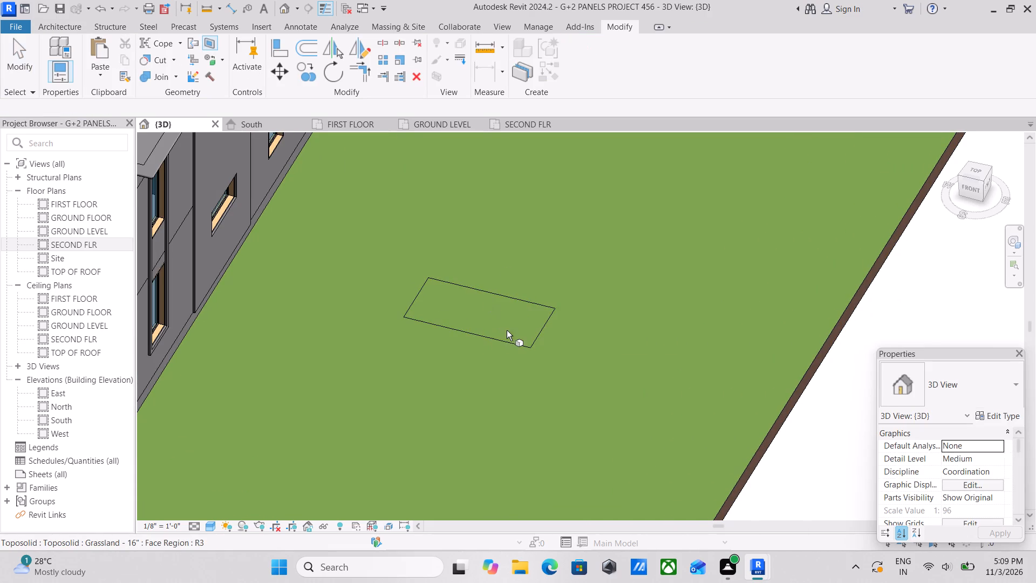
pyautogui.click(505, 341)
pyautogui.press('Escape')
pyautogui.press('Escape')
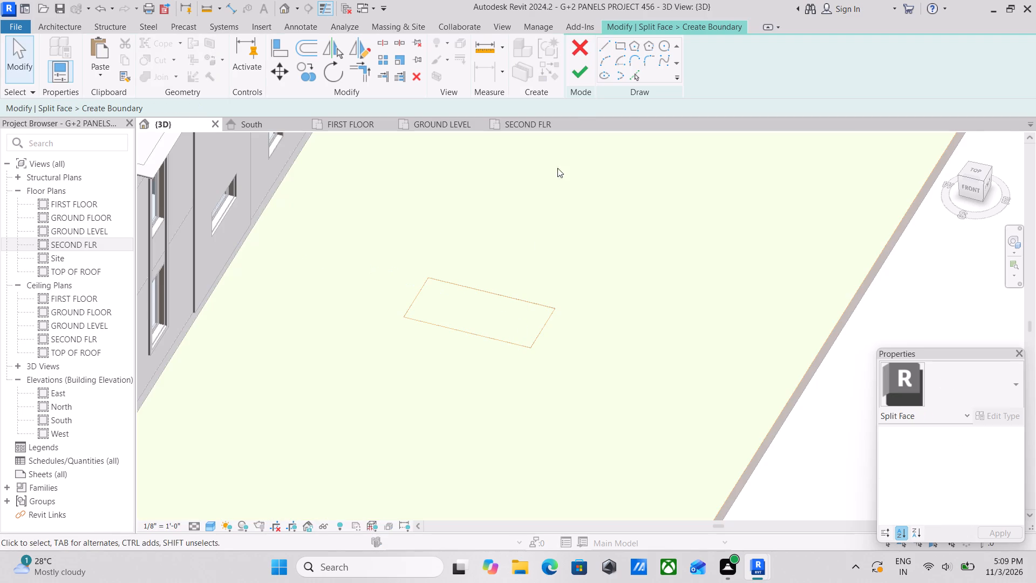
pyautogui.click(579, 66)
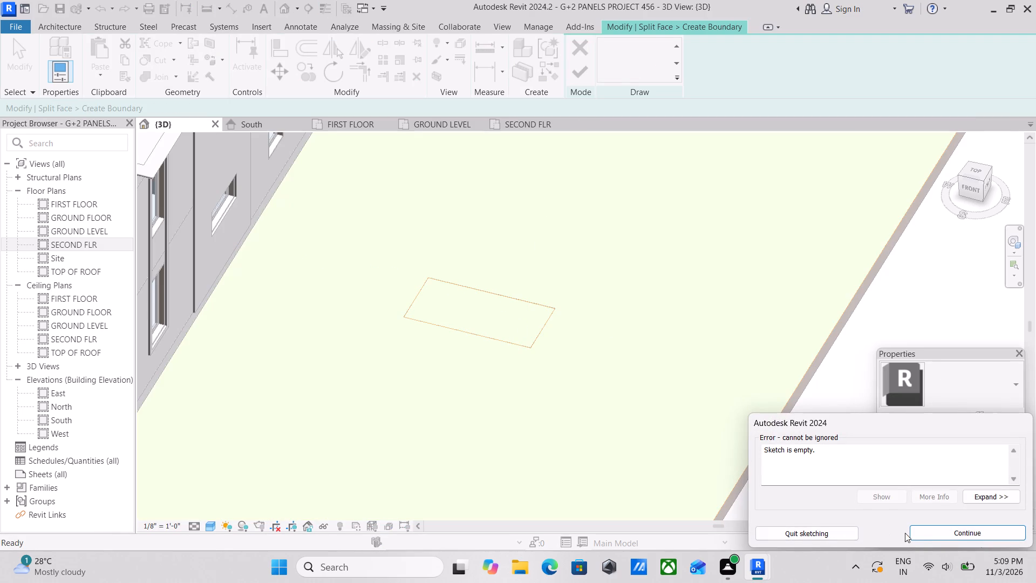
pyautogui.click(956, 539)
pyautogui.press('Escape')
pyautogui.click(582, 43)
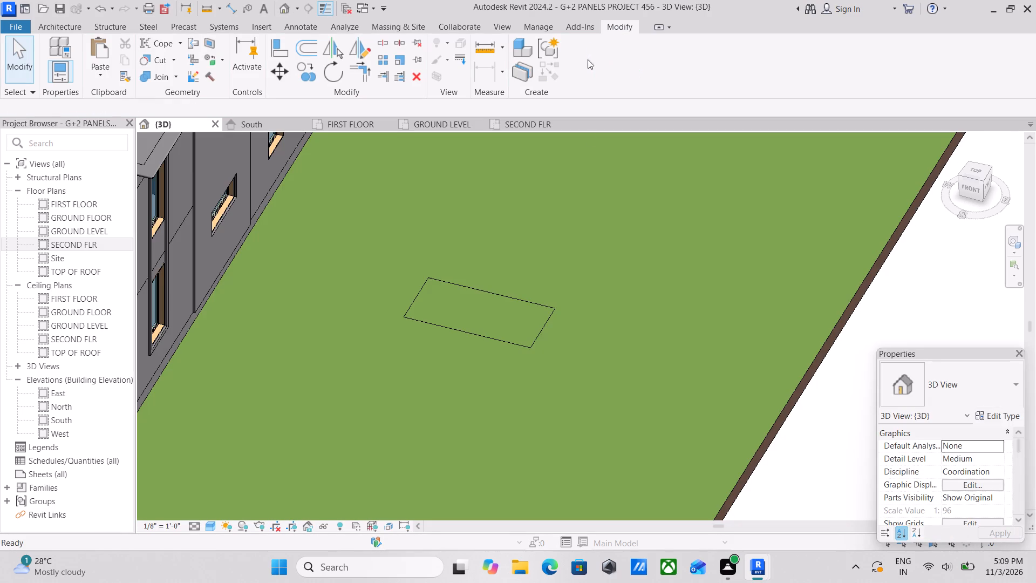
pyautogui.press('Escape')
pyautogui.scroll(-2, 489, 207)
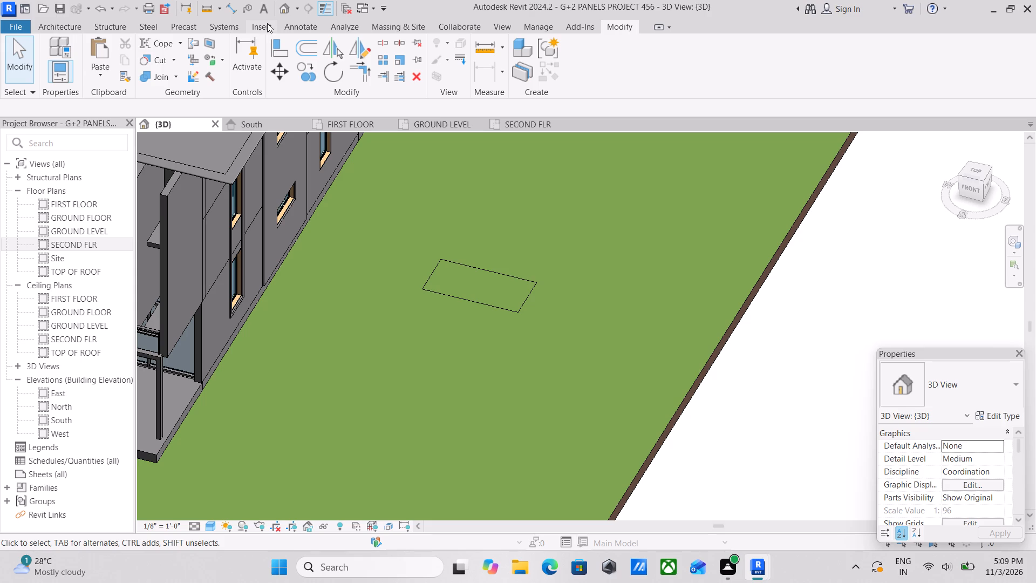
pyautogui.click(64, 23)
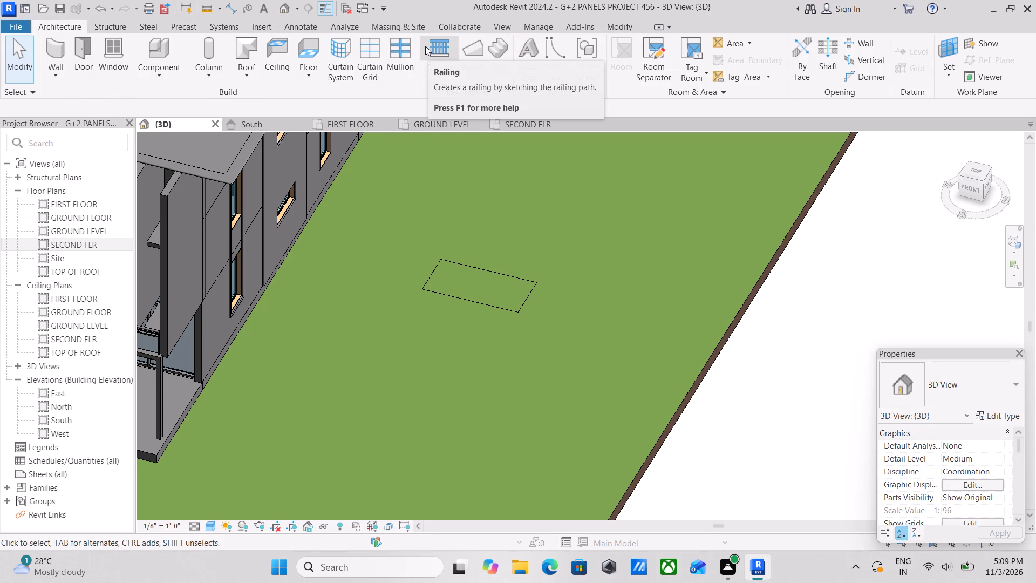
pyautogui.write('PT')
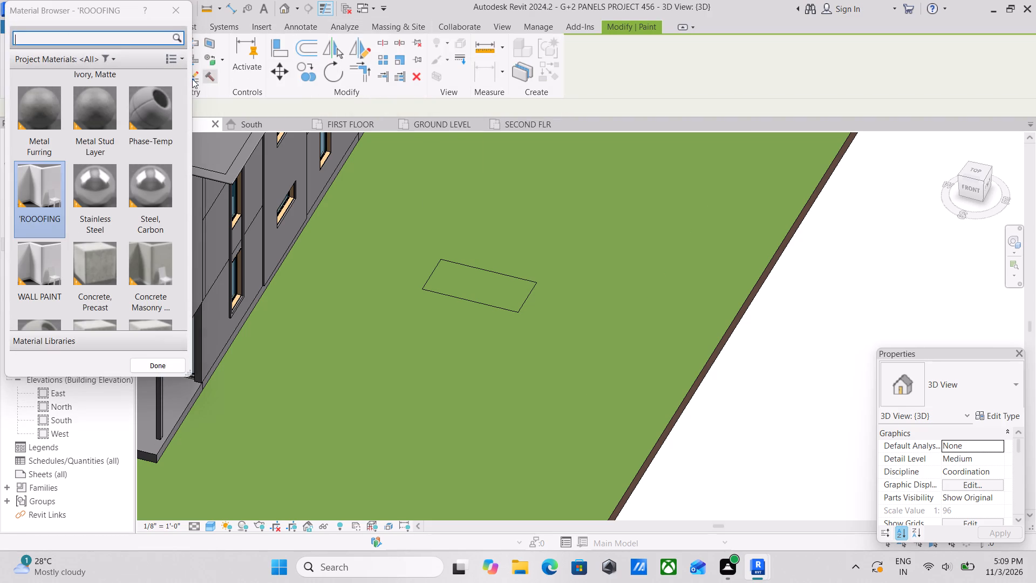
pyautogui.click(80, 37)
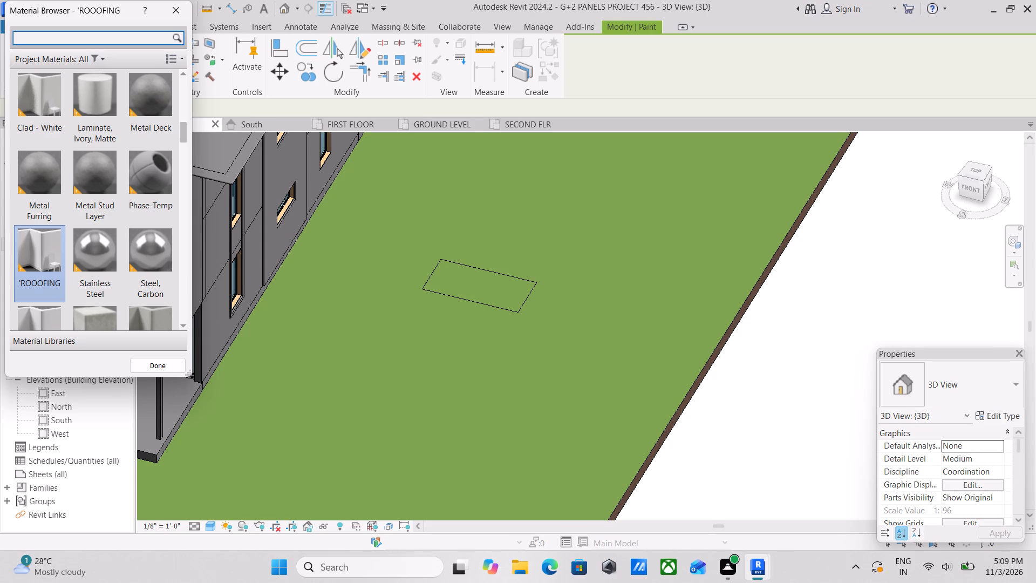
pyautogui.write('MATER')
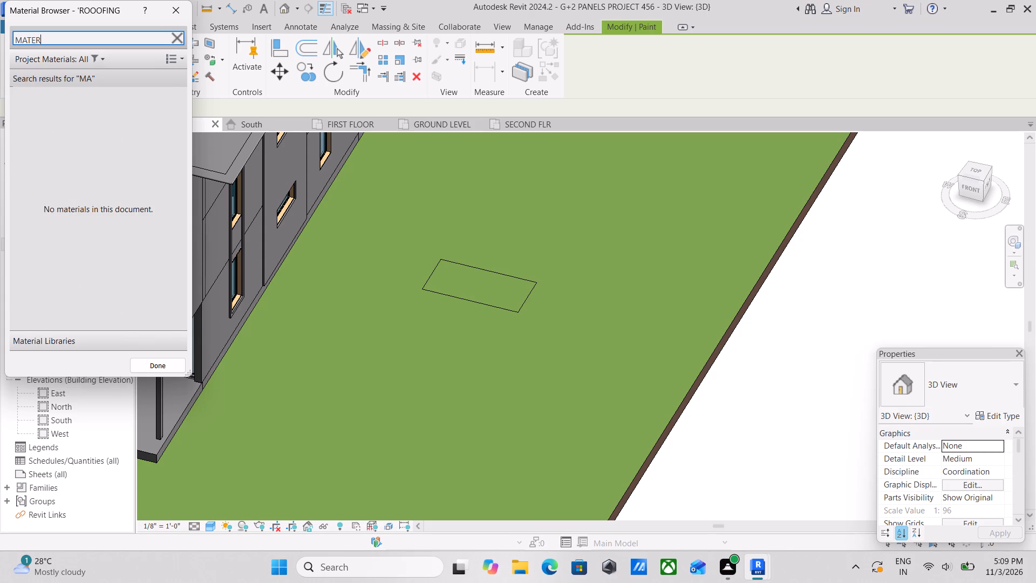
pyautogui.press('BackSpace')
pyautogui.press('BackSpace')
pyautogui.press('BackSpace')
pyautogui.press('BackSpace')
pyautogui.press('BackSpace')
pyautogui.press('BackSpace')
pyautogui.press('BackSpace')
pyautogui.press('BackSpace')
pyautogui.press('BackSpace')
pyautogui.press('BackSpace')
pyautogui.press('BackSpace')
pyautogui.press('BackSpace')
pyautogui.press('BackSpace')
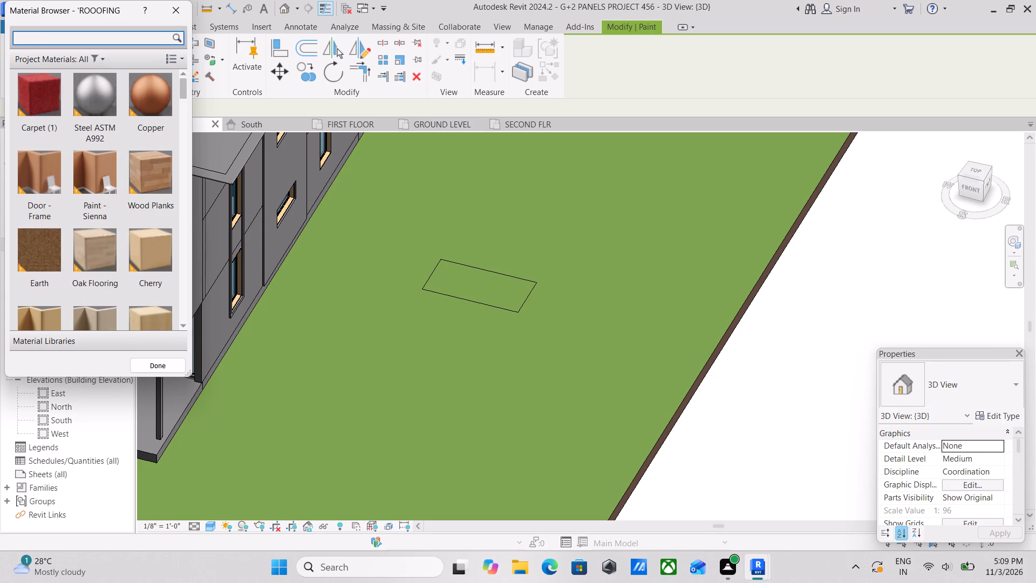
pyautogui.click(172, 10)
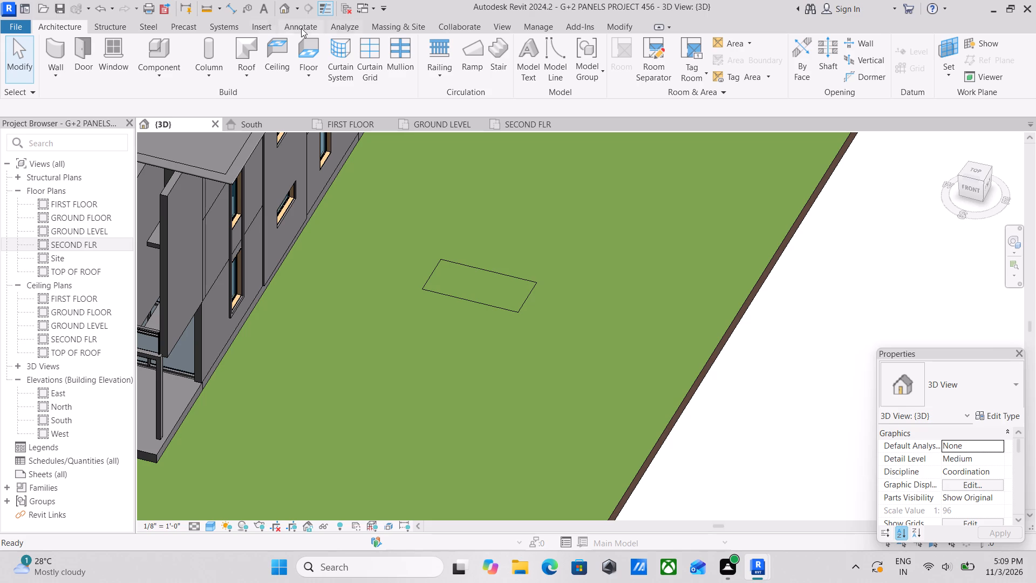
# Search the project materials for WATER, make the Water material the current one, and accept.
pyautogui.click(250, 25)
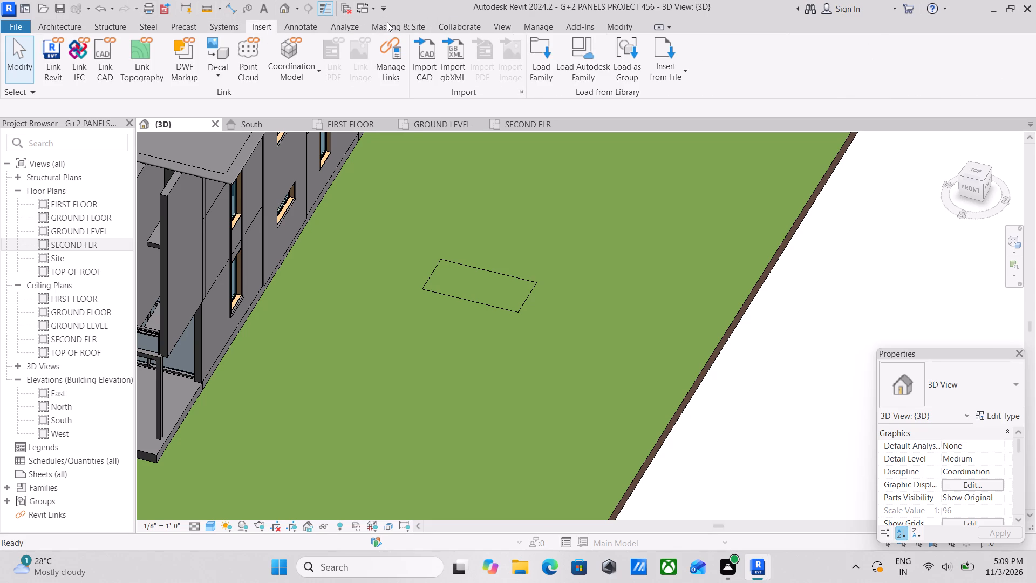
pyautogui.click(524, 24)
pyautogui.click(54, 50)
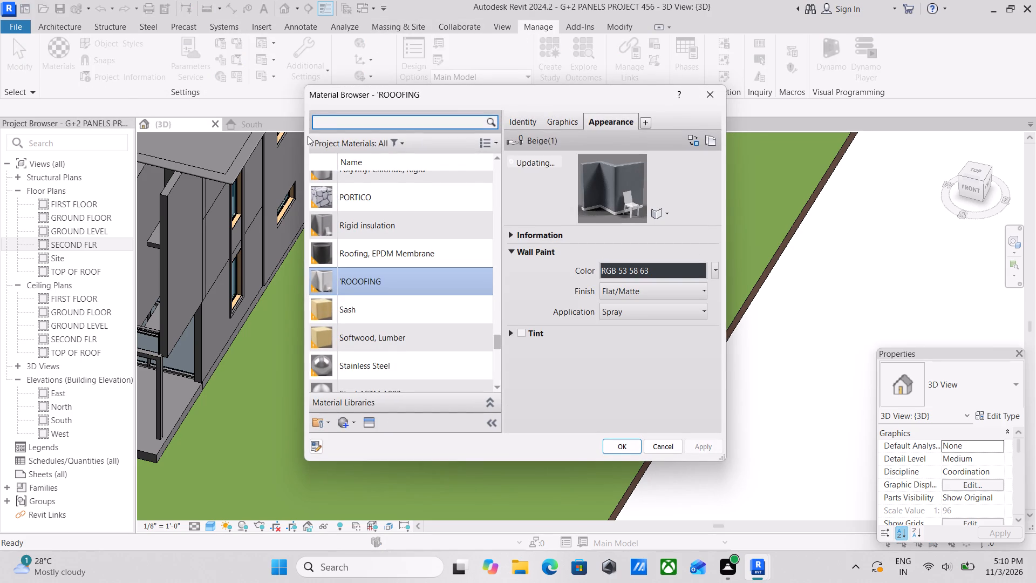
pyautogui.write('WA')
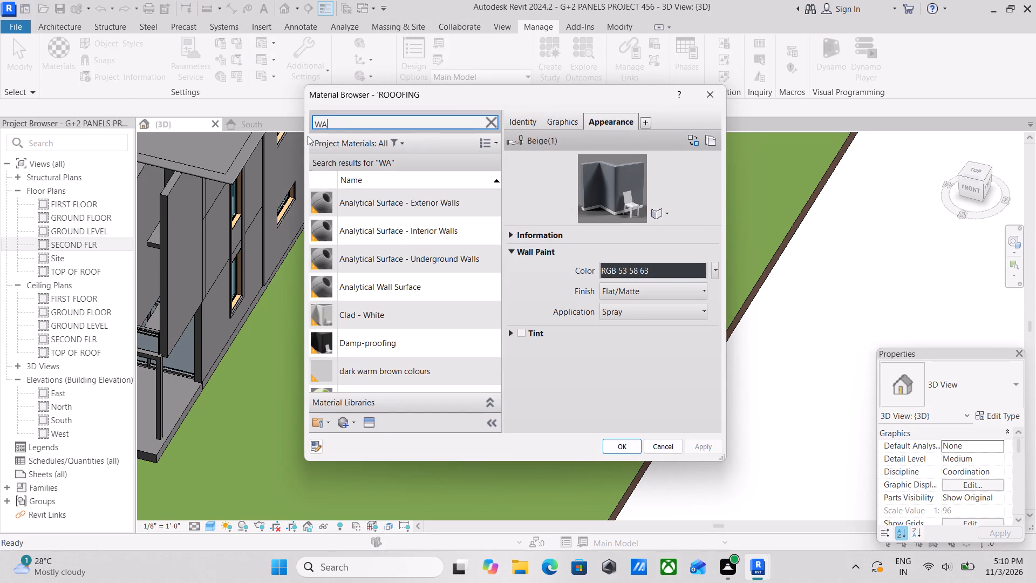
pyautogui.write('TER')
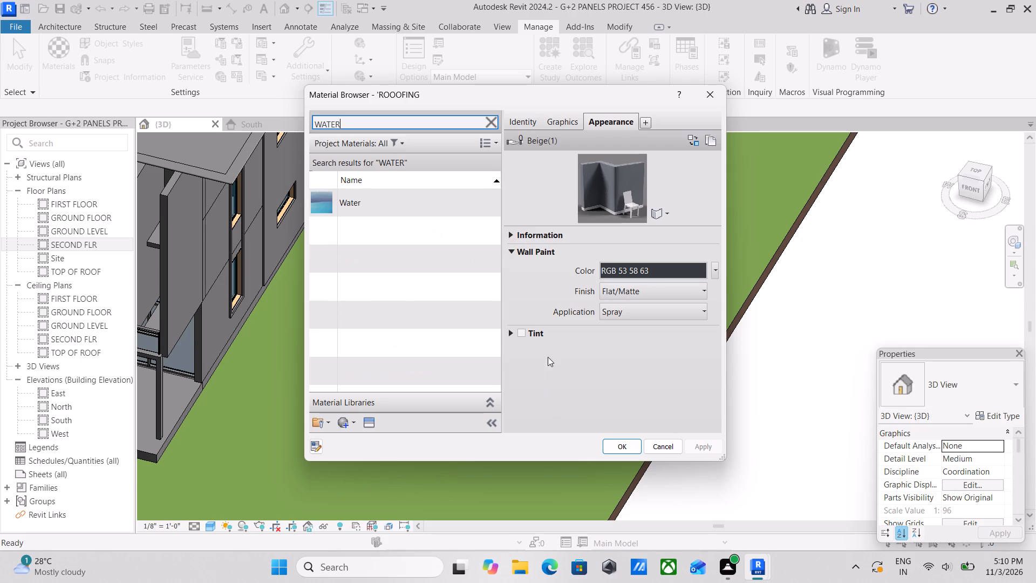
pyautogui.click(377, 211)
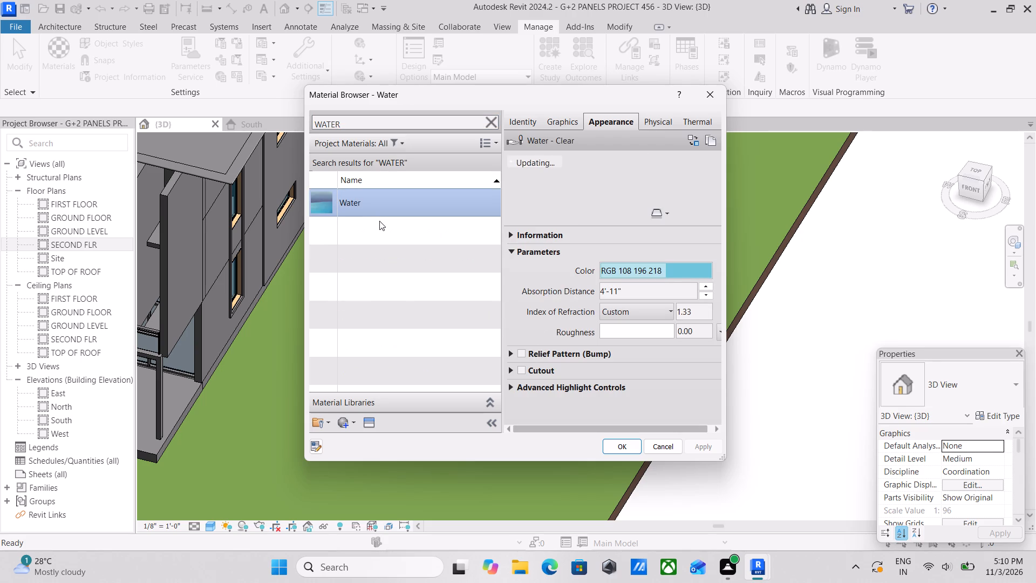
pyautogui.click(619, 449)
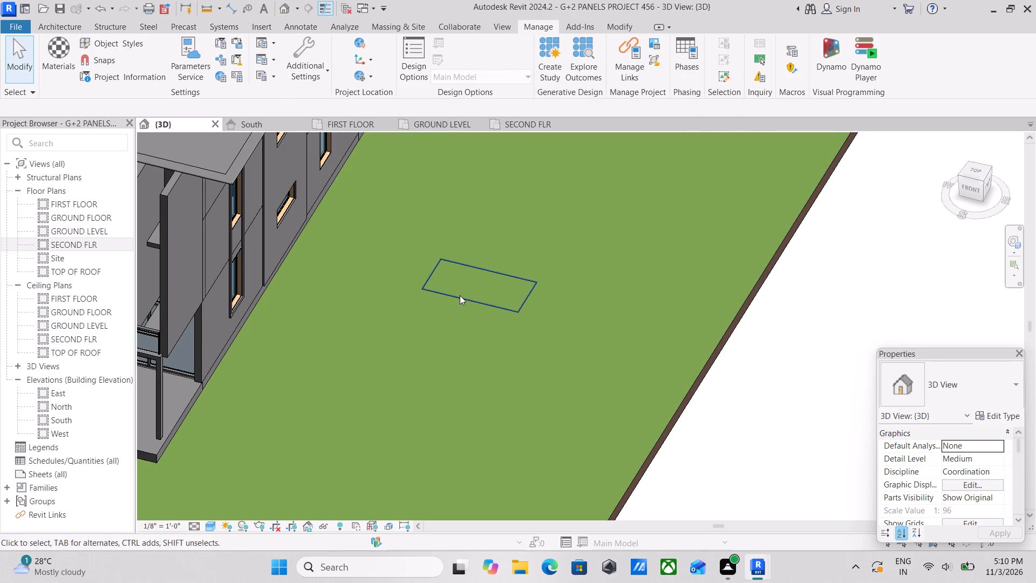
# Paint the split rectangular region on the toposolid east of the building with the Water material, and finish painting.
pyautogui.click(460, 295)
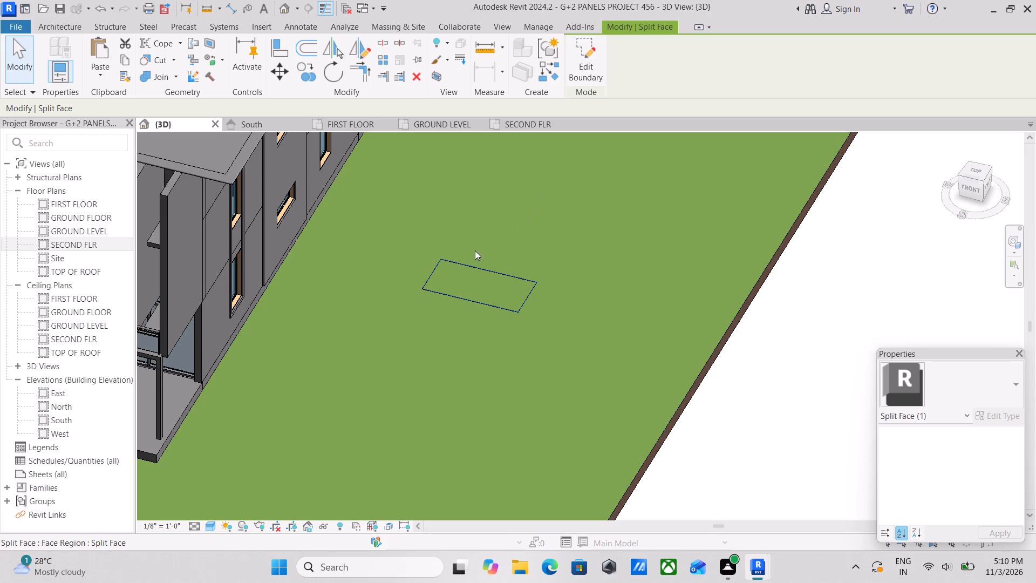
pyautogui.click(59, 24)
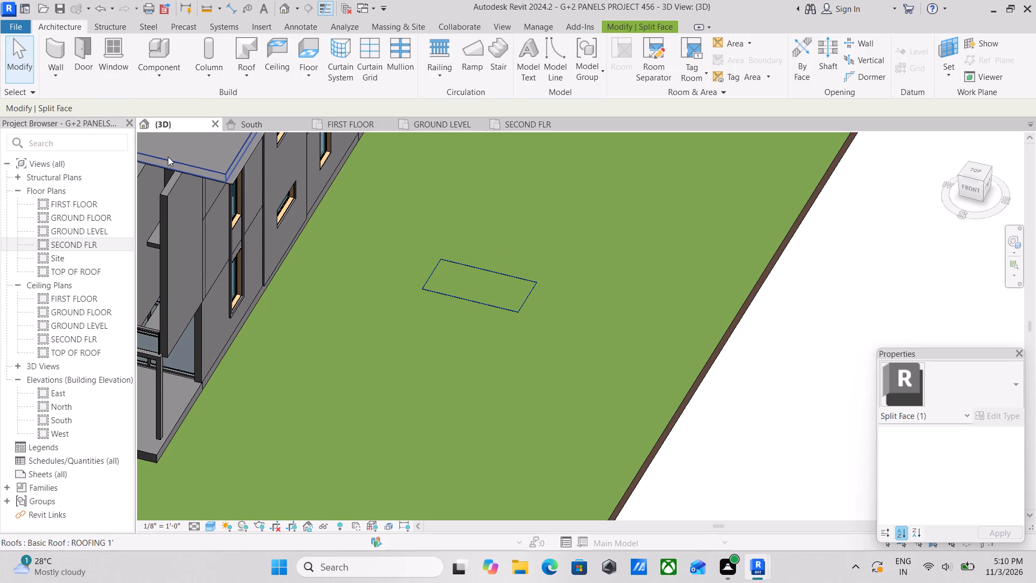
pyautogui.write('PT')
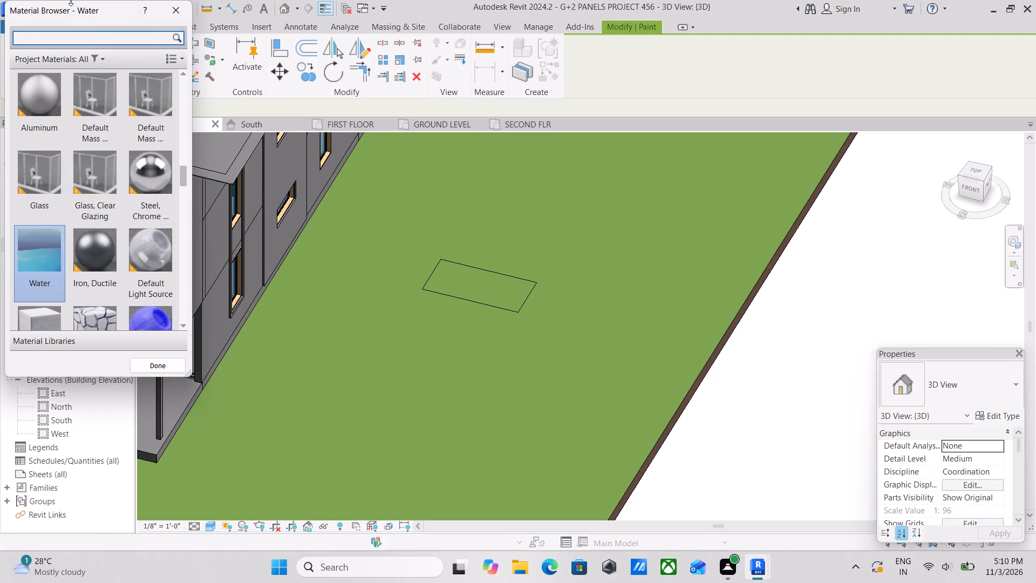
pyautogui.click(45, 255)
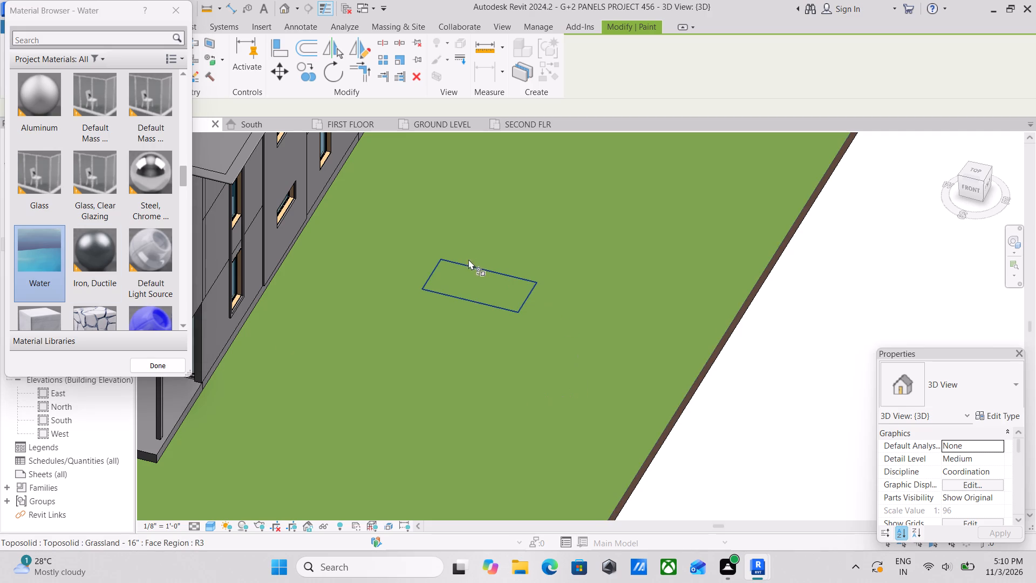
pyautogui.click(471, 289)
pyautogui.scroll(5, 419, 286)
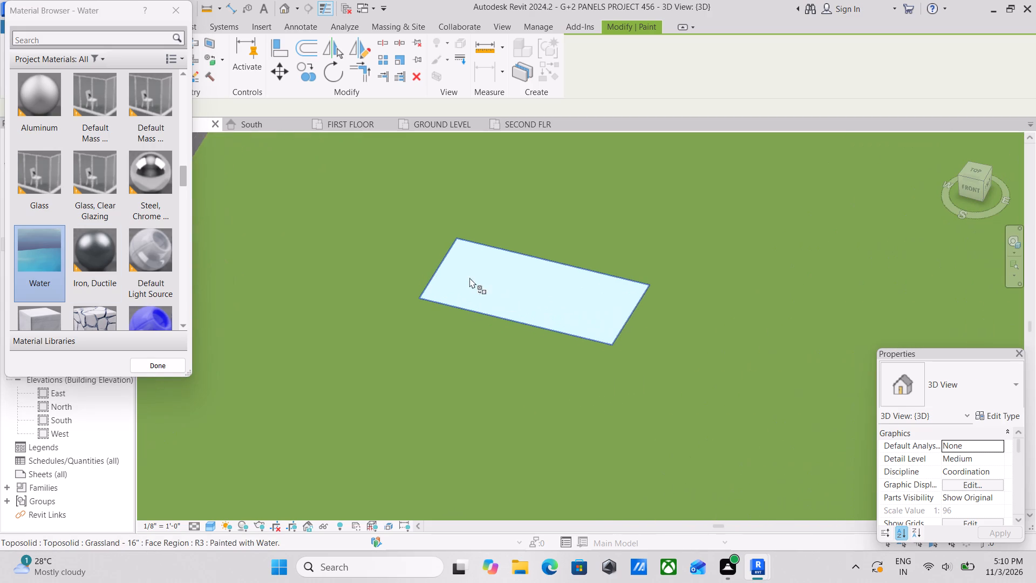
pyautogui.scroll(3, 502, 299)
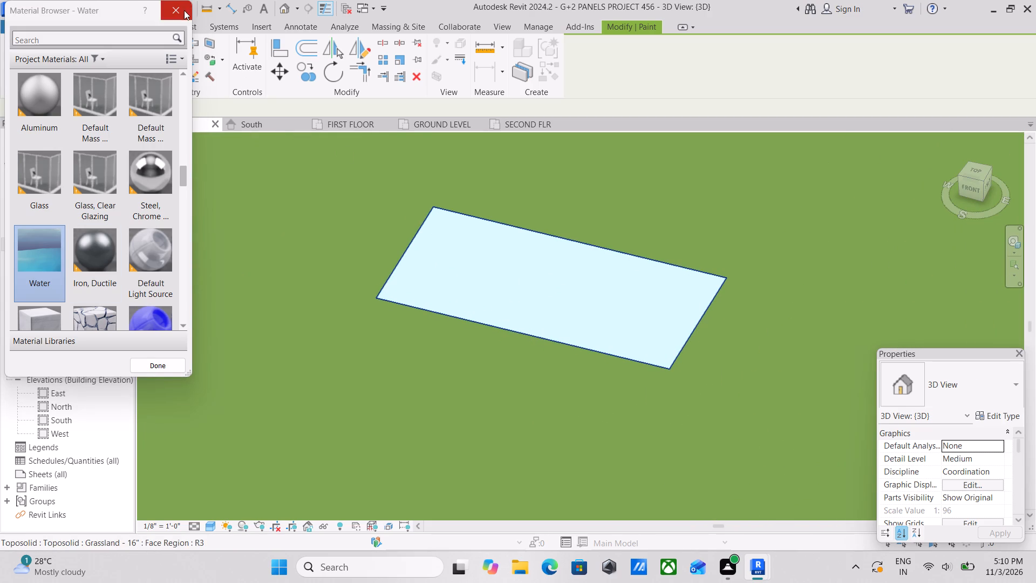
pyautogui.click(184, 9)
# Split the toposolid face with a rectangle about 16' by 9' surrounding the water-painted region, drawn from the top view.
pyautogui.scroll(-4, 544, 347)
pyautogui.moveTo(541, 345); pyautogui.dragTo(492, 345, button='middle')
pyautogui.scroll(-2, 495, 347)
pyautogui.moveTo(489, 347); pyautogui.dragTo(481, 347, button='middle')
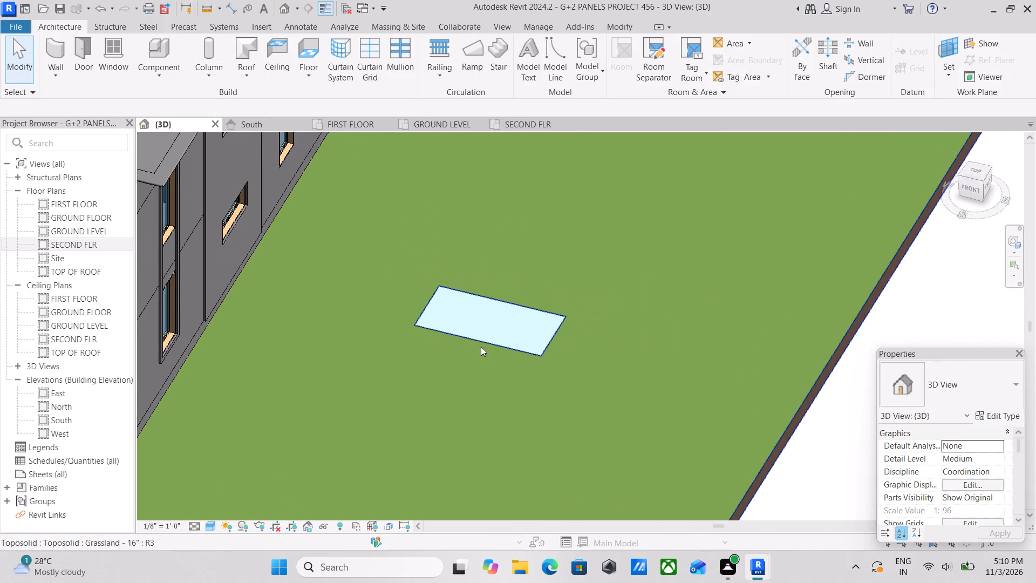
pyautogui.write('SF')
pyautogui.scroll(-3, 613, 333)
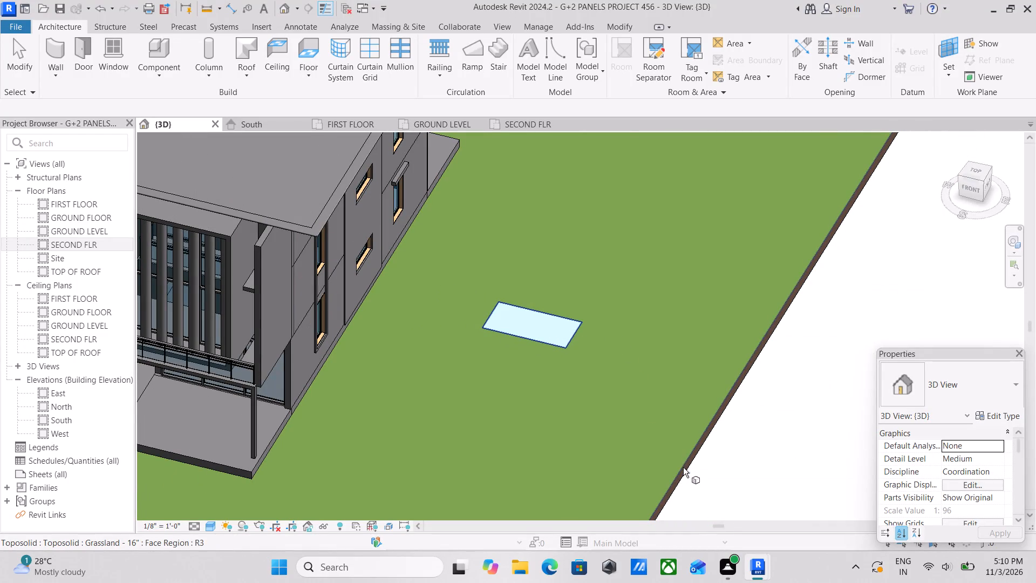
pyautogui.scroll(-4, 683, 462)
pyautogui.moveTo(685, 452); pyautogui.dragTo(711, 356, button='middle')
pyautogui.scroll(1, 711, 357)
pyautogui.scroll(-1, 663, 442)
pyautogui.moveTo(662, 439); pyautogui.dragTo(677, 345, button='middle')
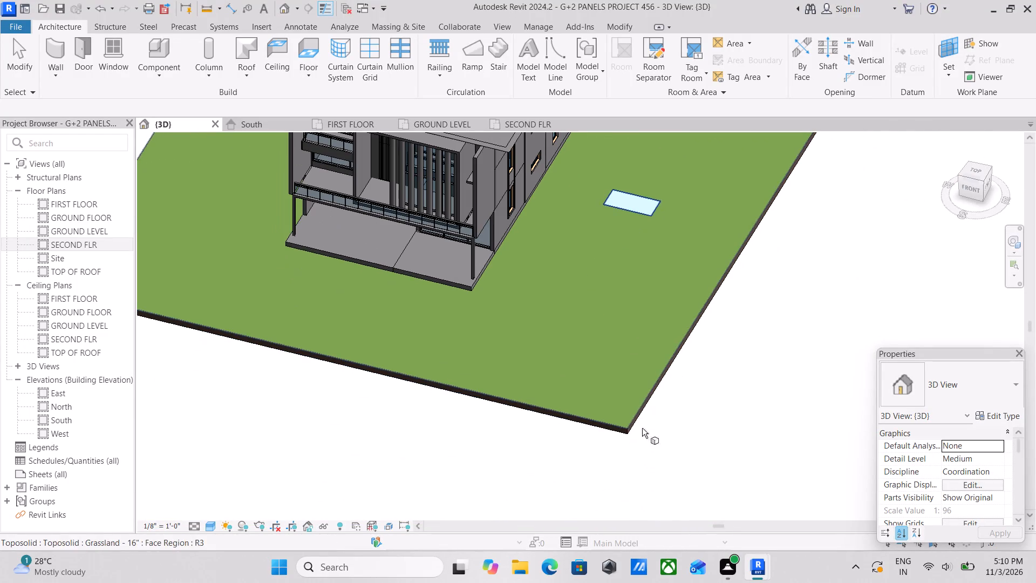
pyautogui.moveTo(647, 415); pyautogui.dragTo(588, 521, button='middle')
pyautogui.scroll(-1, 647, 415)
pyautogui.scroll(1, 588, 521)
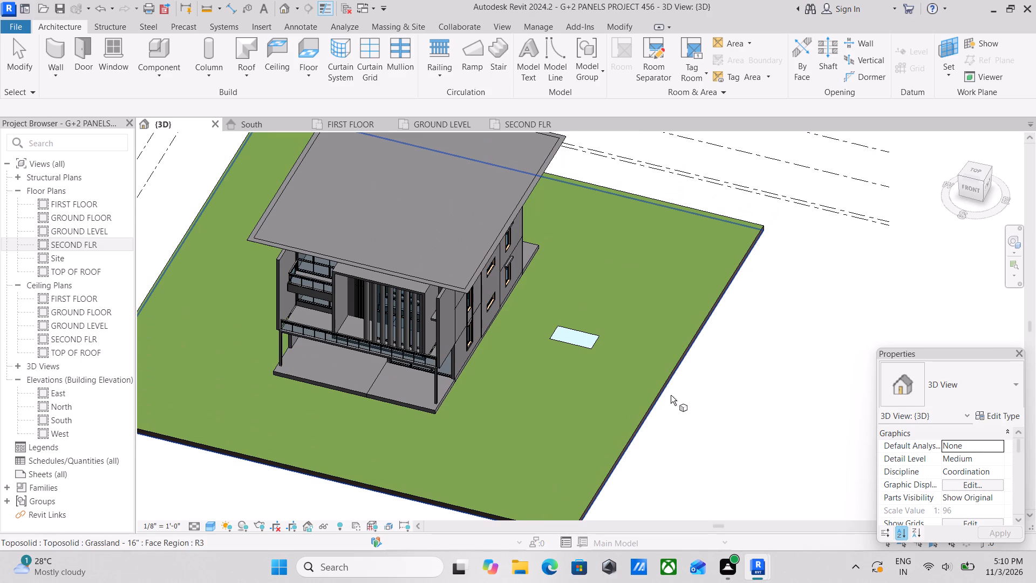
pyautogui.click(657, 395)
pyautogui.scroll(1, 608, 358)
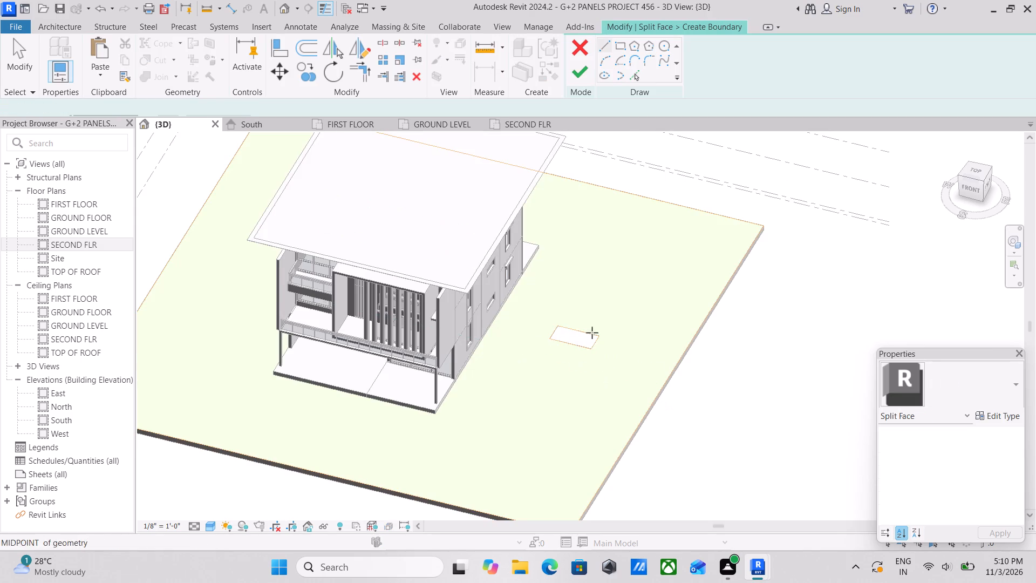
pyautogui.scroll(3, 558, 309)
pyautogui.click(624, 43)
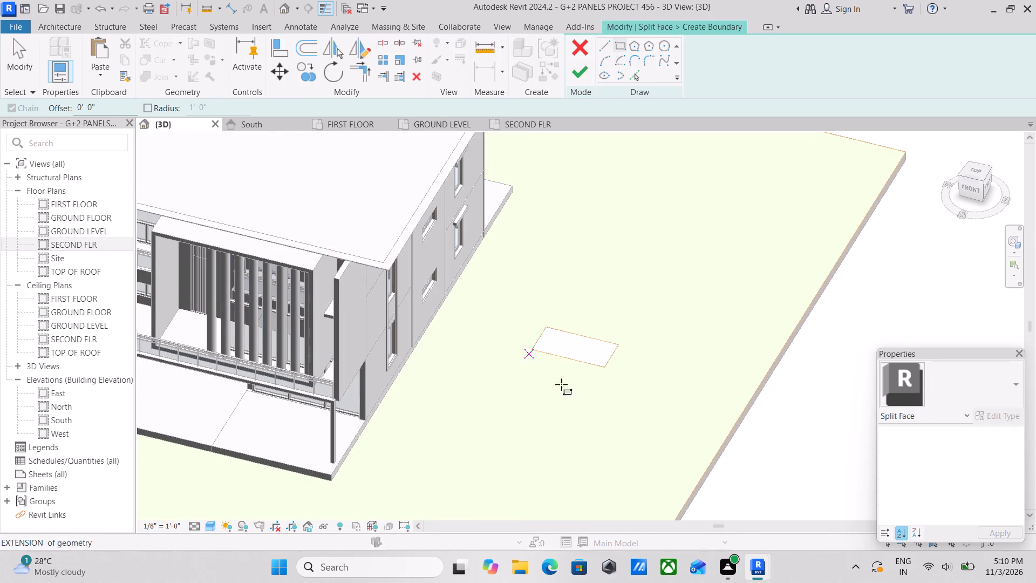
pyautogui.click(978, 171)
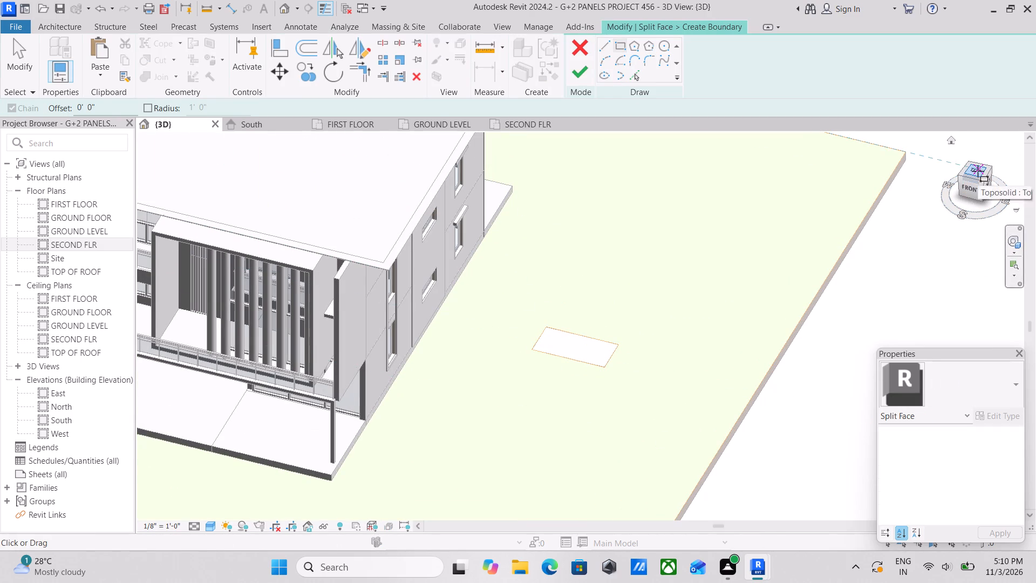
pyautogui.scroll(3, 549, 360)
pyautogui.scroll(6, 663, 330)
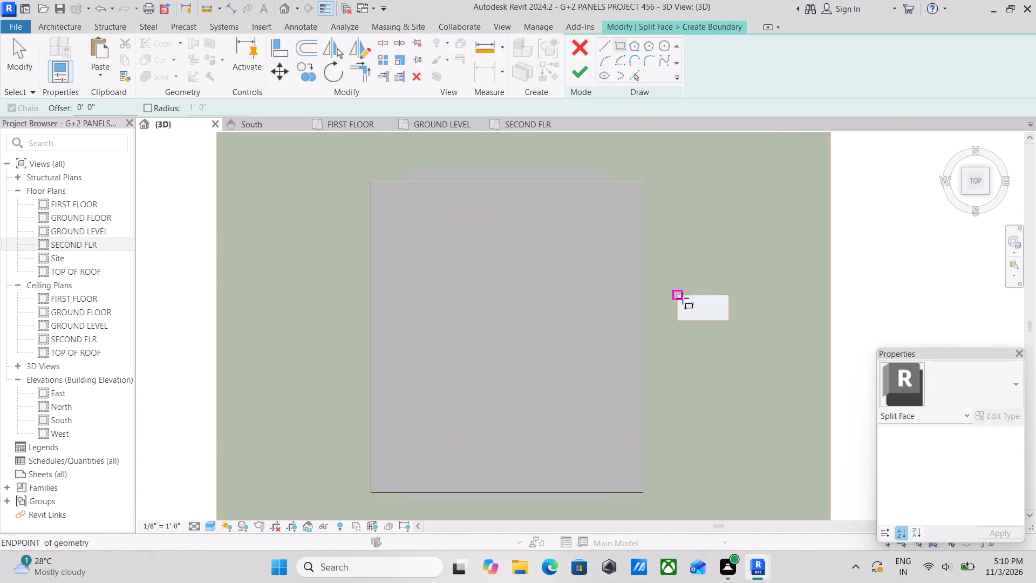
pyautogui.moveTo(686, 284); pyautogui.dragTo(580, 300, button='middle')
pyautogui.scroll(4, 566, 319)
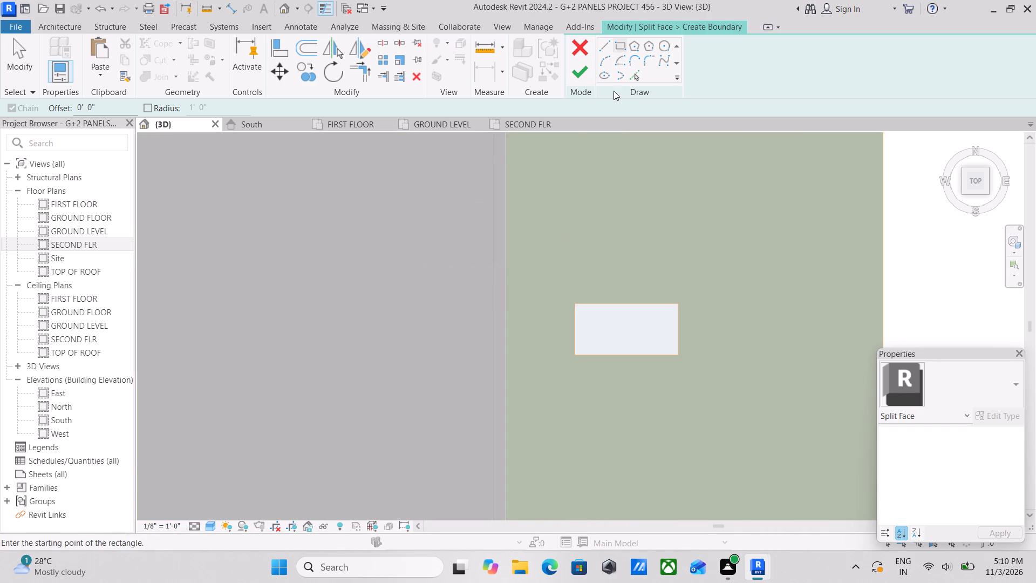
pyautogui.click(549, 286)
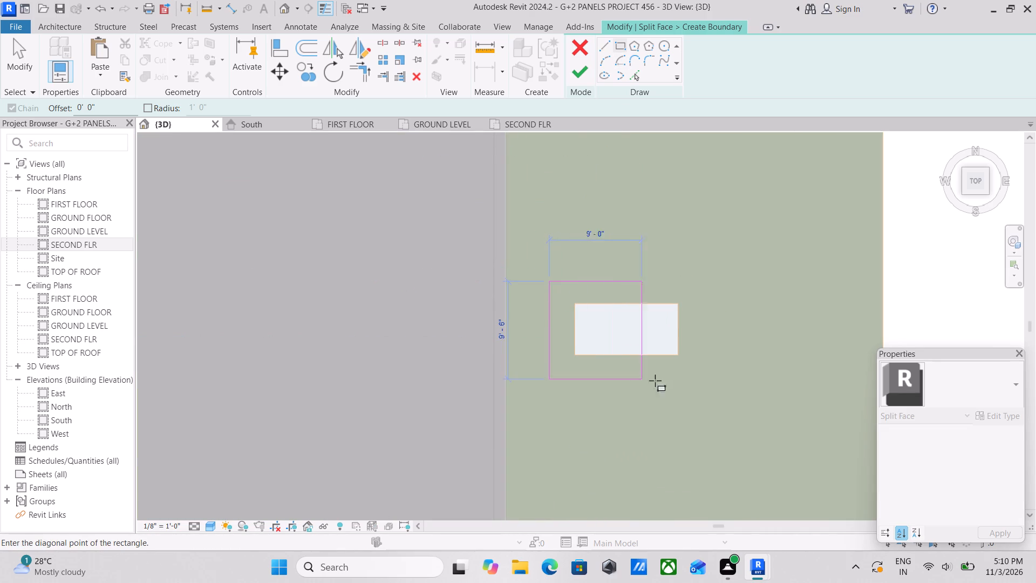
pyautogui.click(712, 378)
pyautogui.scroll(3, 741, 300)
pyautogui.scroll(-2, 752, 313)
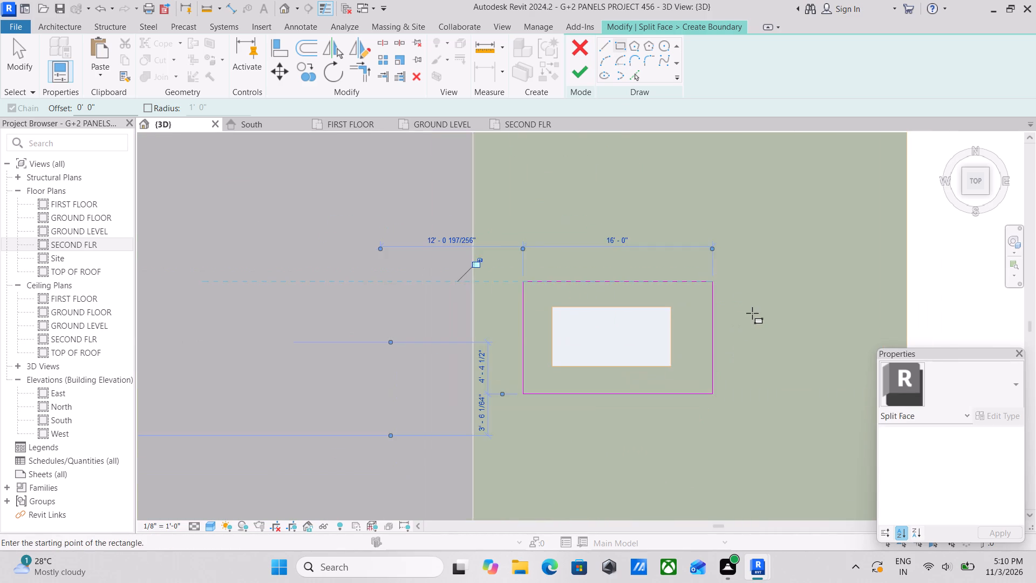
pyautogui.scroll(-3, 831, 340)
pyautogui.click(586, 77)
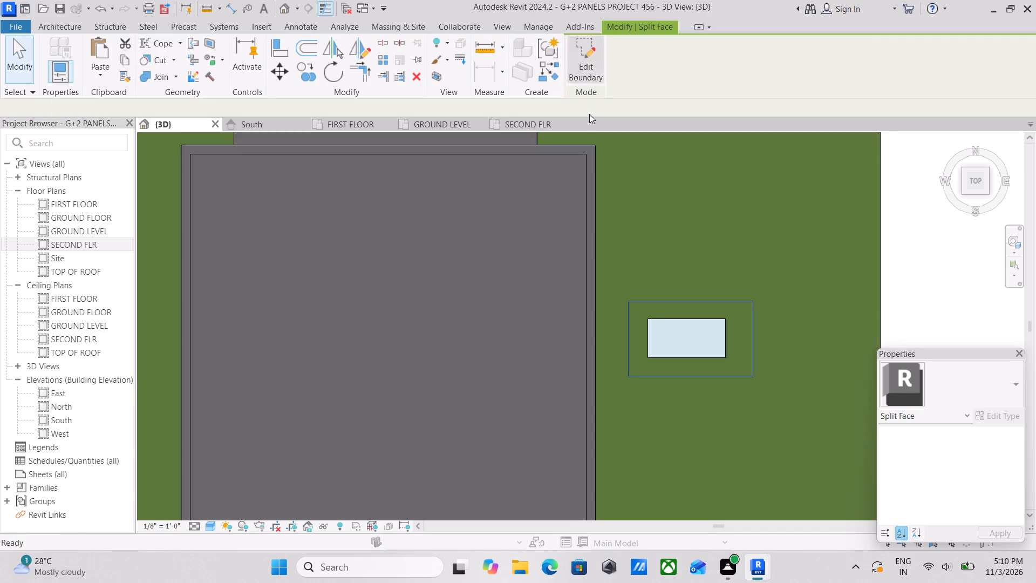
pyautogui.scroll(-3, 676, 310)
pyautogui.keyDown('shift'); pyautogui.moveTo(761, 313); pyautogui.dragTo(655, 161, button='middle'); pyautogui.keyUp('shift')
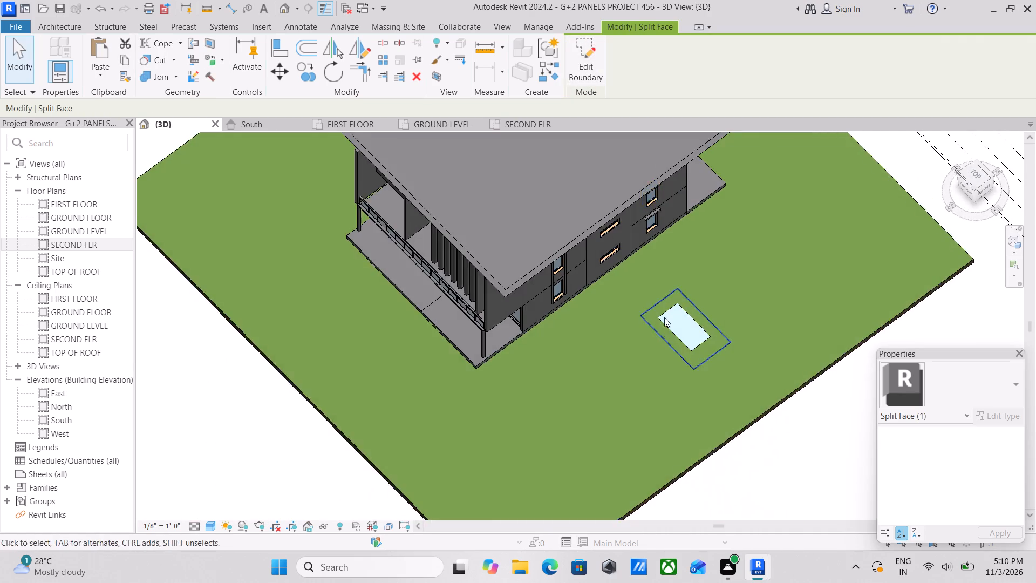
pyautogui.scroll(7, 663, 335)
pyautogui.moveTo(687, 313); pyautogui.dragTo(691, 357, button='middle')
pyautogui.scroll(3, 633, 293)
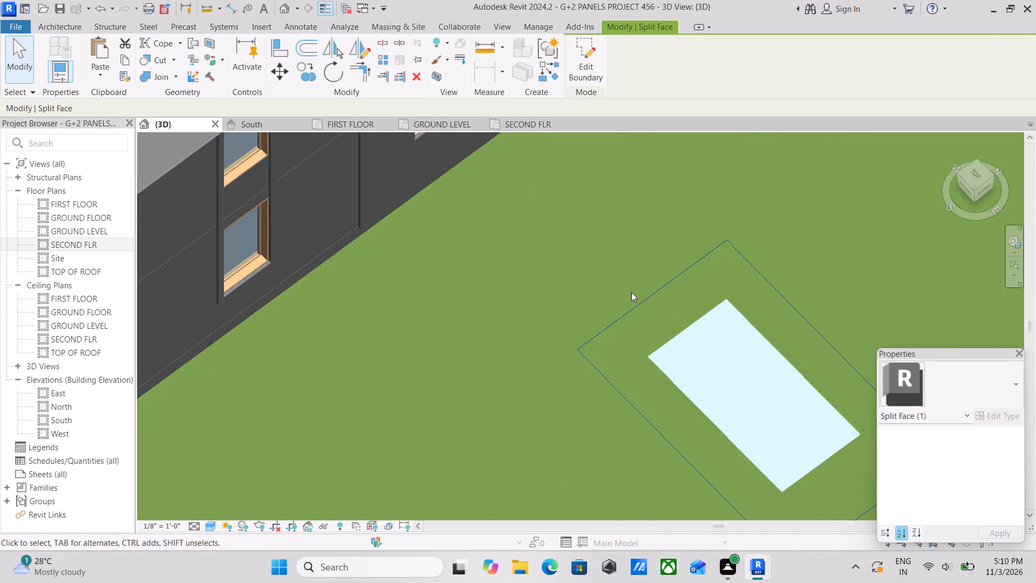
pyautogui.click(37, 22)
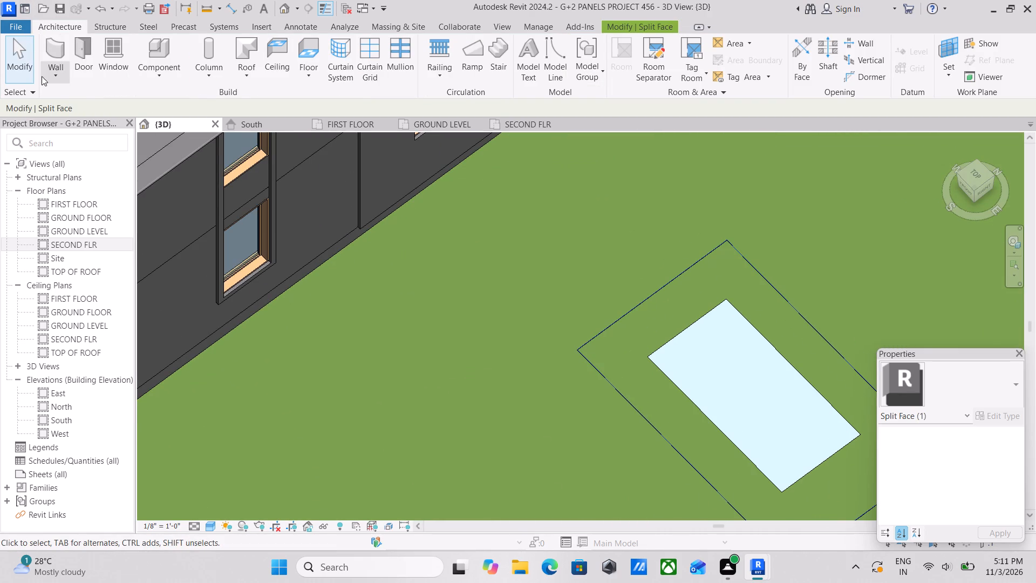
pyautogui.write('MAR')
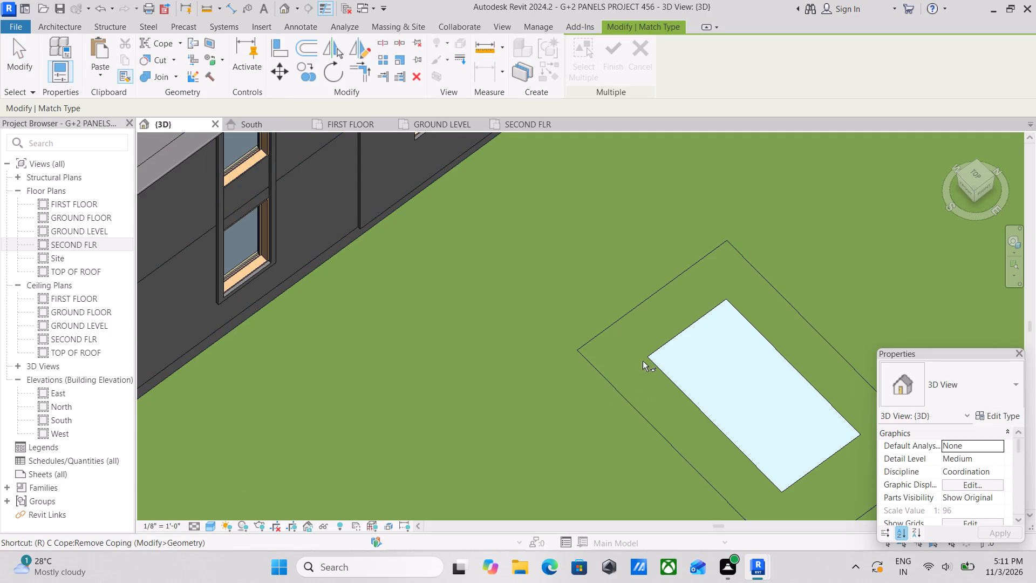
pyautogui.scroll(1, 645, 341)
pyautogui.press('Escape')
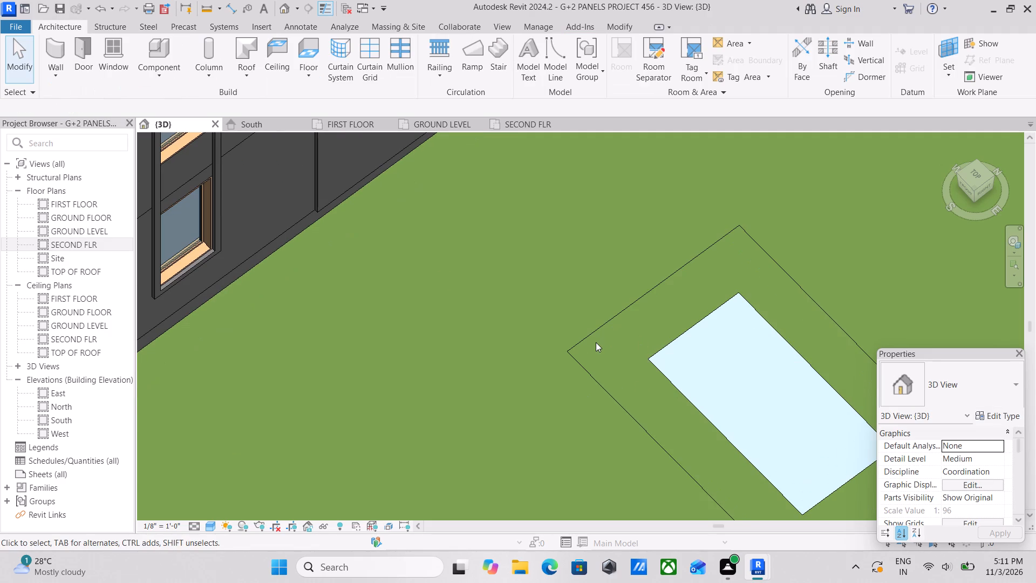
# Search the project materials for MAR and paint the border region around the water with MARBLE FLOORING.
pyautogui.write('PT')
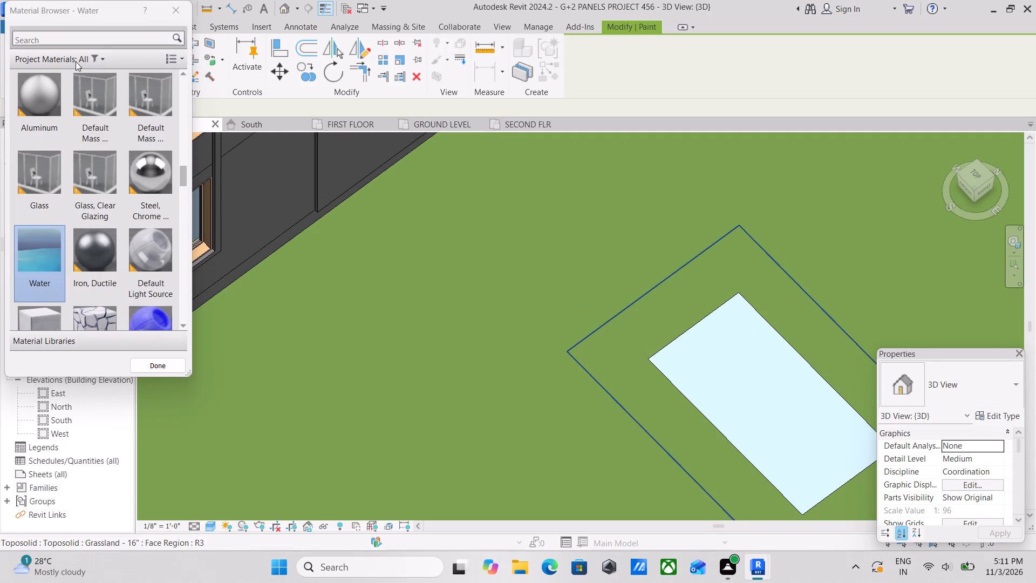
pyautogui.click(84, 37)
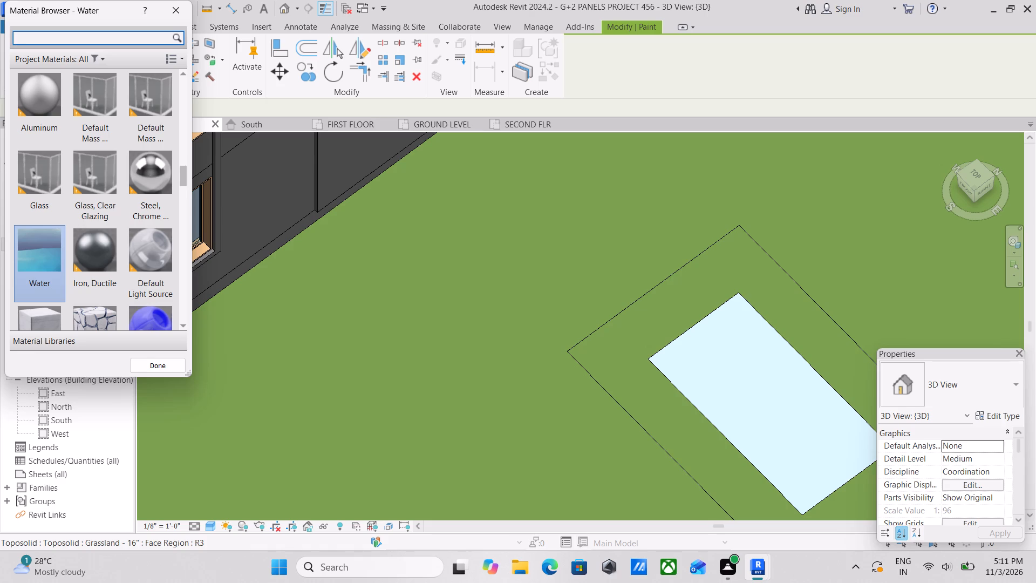
pyautogui.press('m')
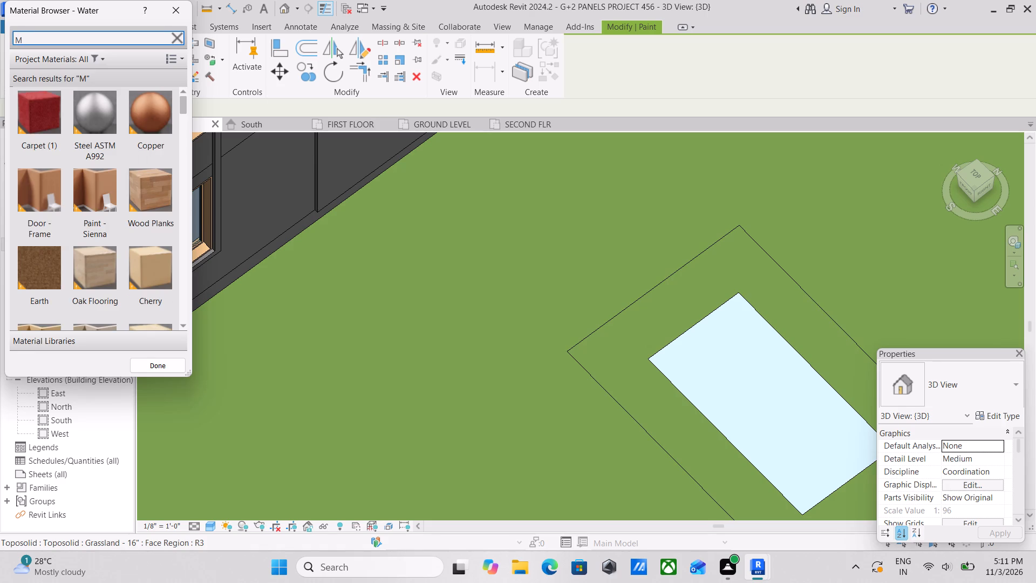
pyautogui.write('AR')
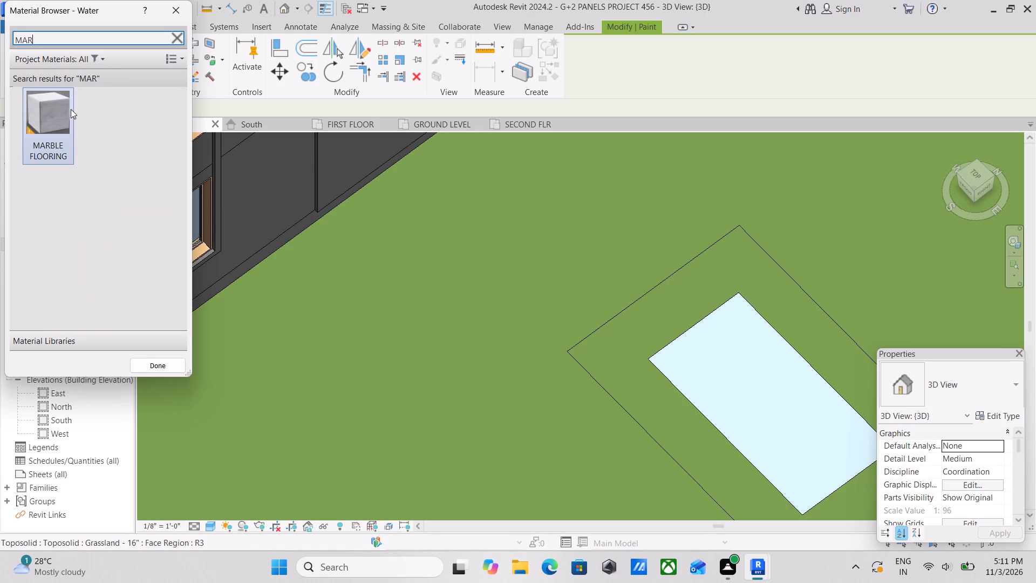
pyautogui.doubleClick(71, 109)
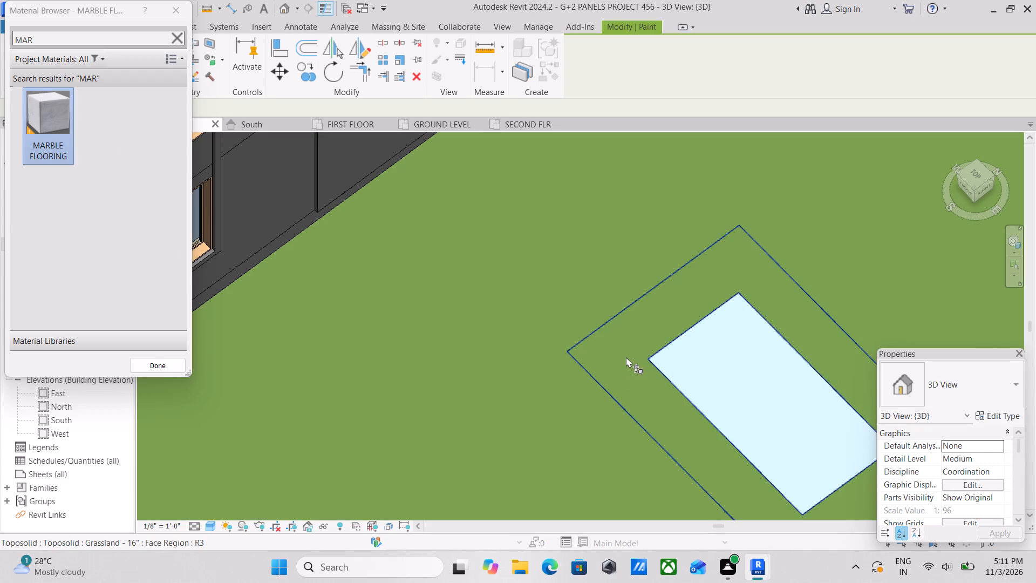
pyautogui.click(626, 357)
pyautogui.click(189, 10)
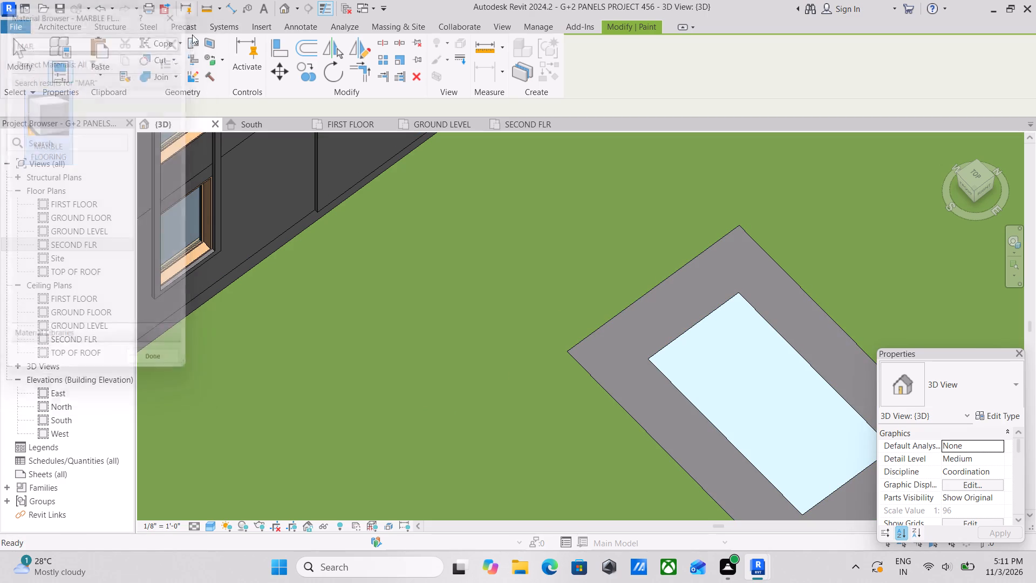
# Set the 3D view's visual style to Realistic.
pyautogui.scroll(-5, 813, 457)
pyautogui.moveTo(786, 388); pyautogui.dragTo(554, 279, button='middle')
pyautogui.moveTo(635, 395); pyautogui.dragTo(634, 338, button='middle')
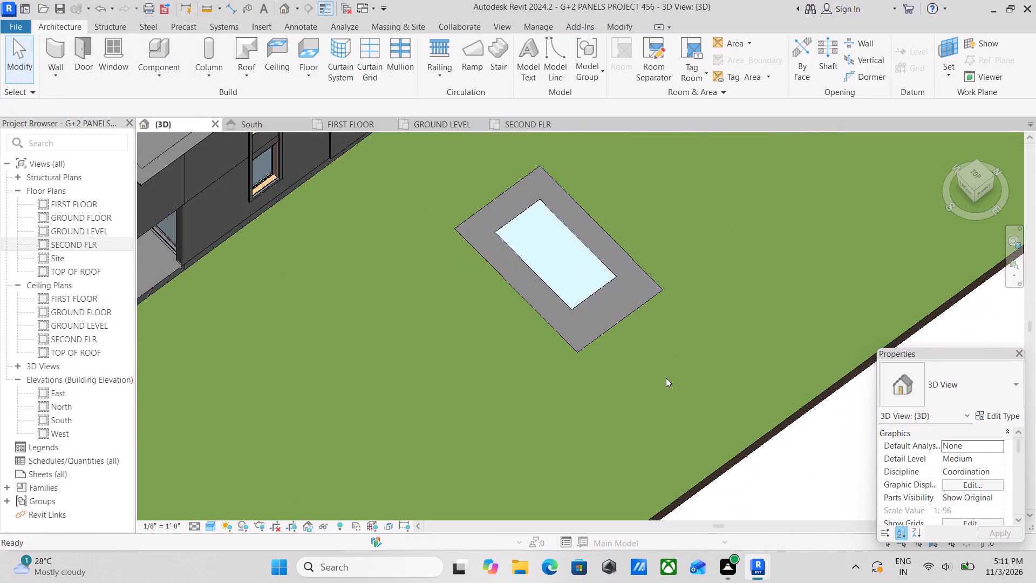
pyautogui.scroll(-1, 637, 450)
pyautogui.moveTo(643, 448); pyautogui.dragTo(665, 430, button='middle')
pyautogui.scroll(-2, 667, 431)
pyautogui.moveTo(667, 431); pyautogui.dragTo(665, 440, button='middle')
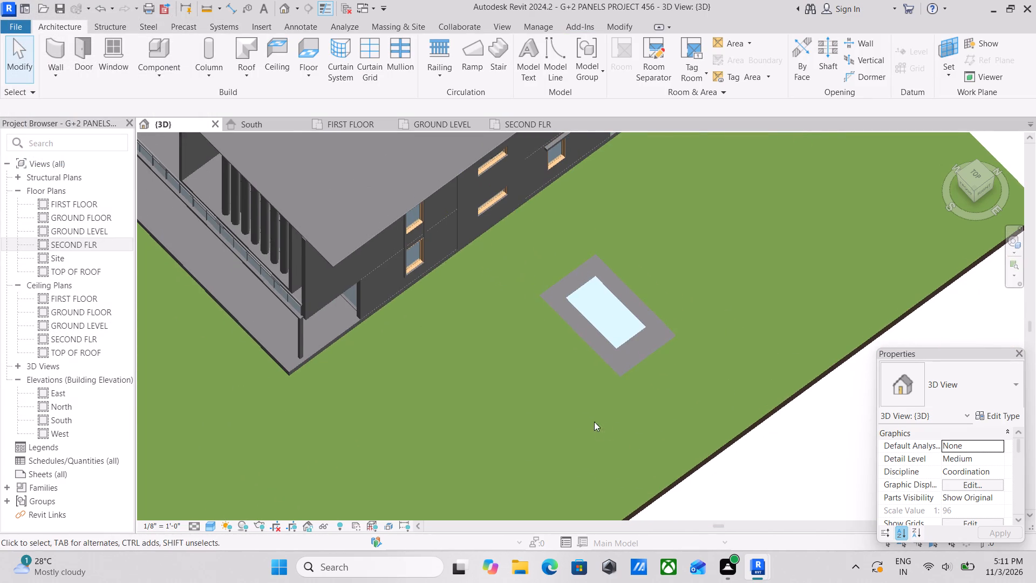
pyautogui.moveTo(594, 422); pyautogui.dragTo(606, 457, button='middle')
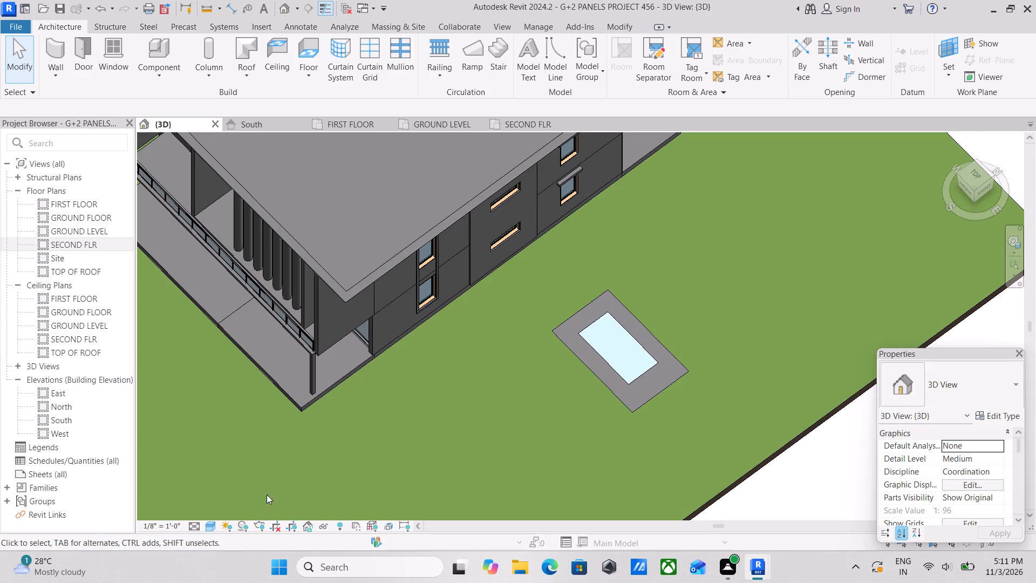
pyautogui.click(210, 524)
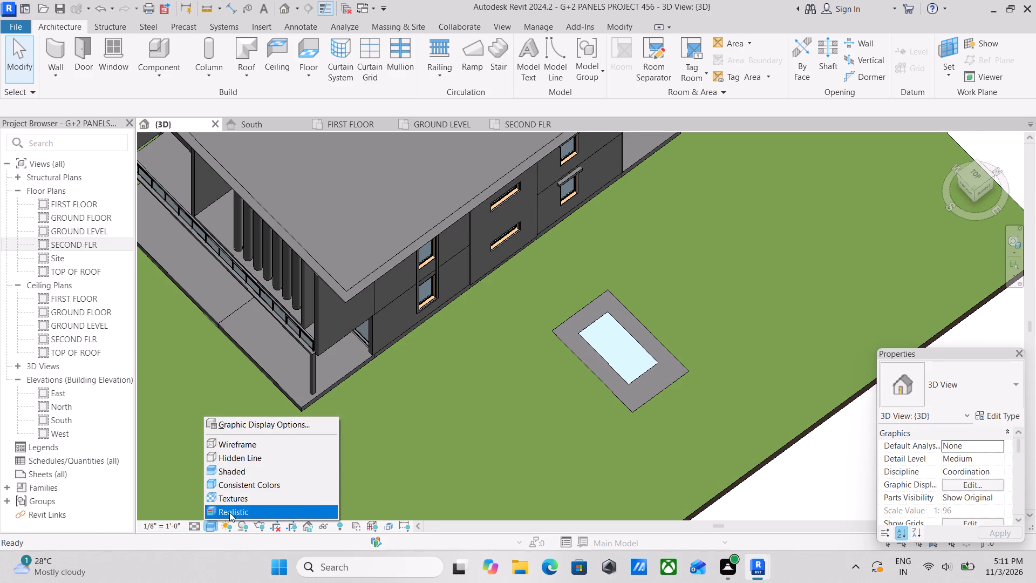
pyautogui.click(229, 512)
# Examine the pool, its marble border and the building's side and rear facades from several angles in the realistic view.
pyautogui.scroll(10, 732, 384)
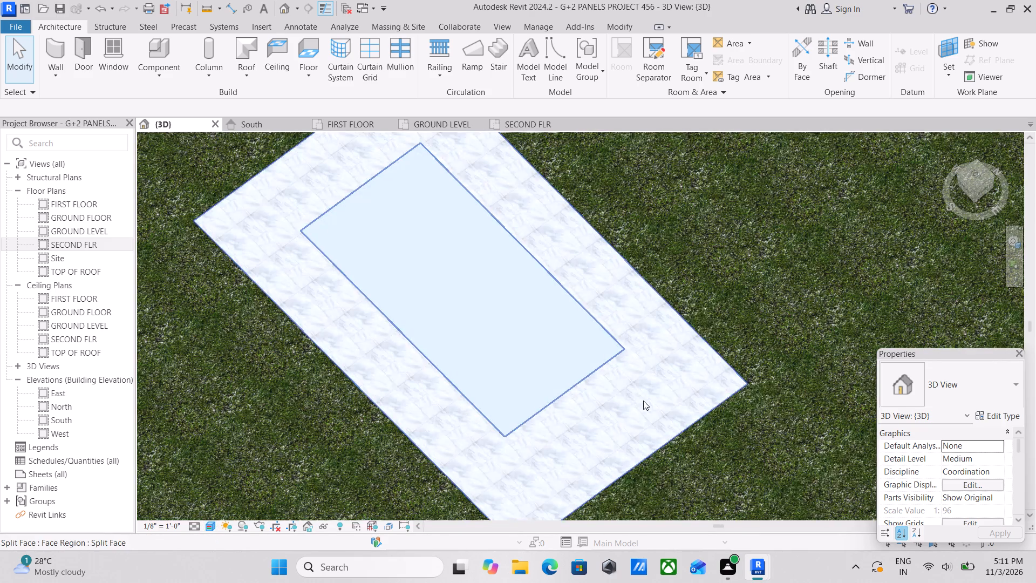
pyautogui.scroll(-5, 650, 404)
pyautogui.keyDown('shift'); pyautogui.moveTo(667, 412); pyautogui.dragTo(769, 270, button='middle'); pyautogui.keyUp('shift')
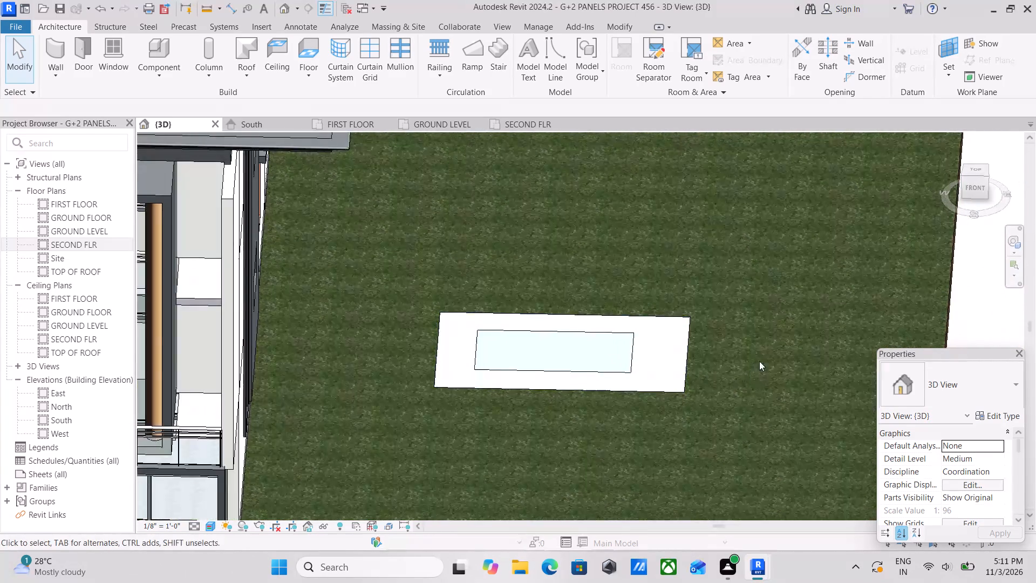
pyautogui.keyDown('shift'); pyautogui.moveTo(735, 380); pyautogui.dragTo(618, 264, button='middle'); pyautogui.keyUp('shift')
pyautogui.keyDown('shift'); pyautogui.moveTo(583, 289); pyautogui.dragTo(570, 347, button='middle'); pyautogui.keyUp('shift')
pyautogui.scroll(-2, 608, 348)
pyautogui.moveTo(612, 349); pyautogui.dragTo(595, 351, button='middle')
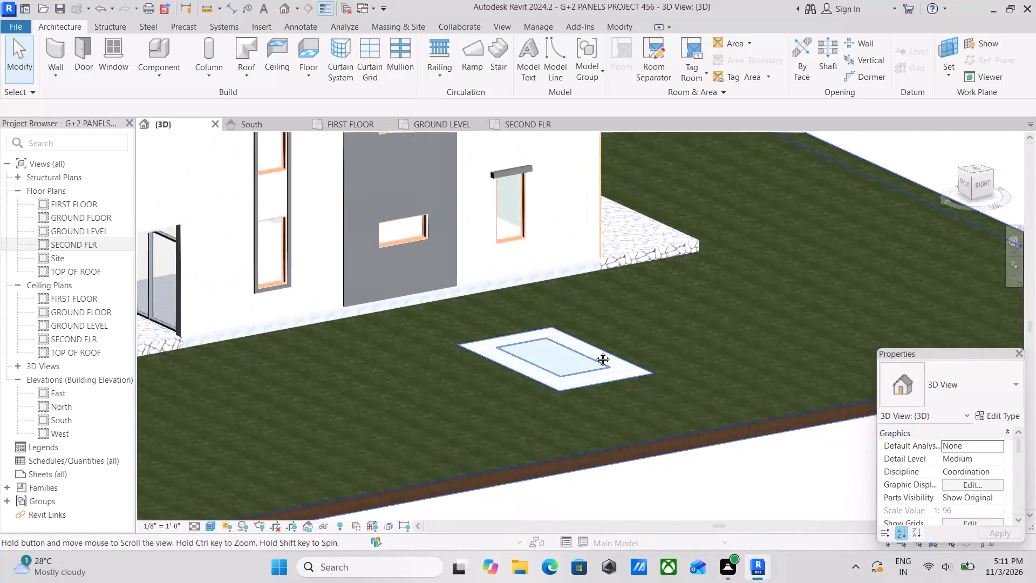
pyautogui.moveTo(595, 351); pyautogui.dragTo(551, 374, button='middle')
pyautogui.keyDown('shift'); pyautogui.moveTo(668, 364); pyautogui.dragTo(473, 347, button='middle'); pyautogui.keyUp('shift')
pyautogui.scroll(-2, 587, 361)
pyautogui.moveTo(587, 361); pyautogui.dragTo(611, 475, button='middle')
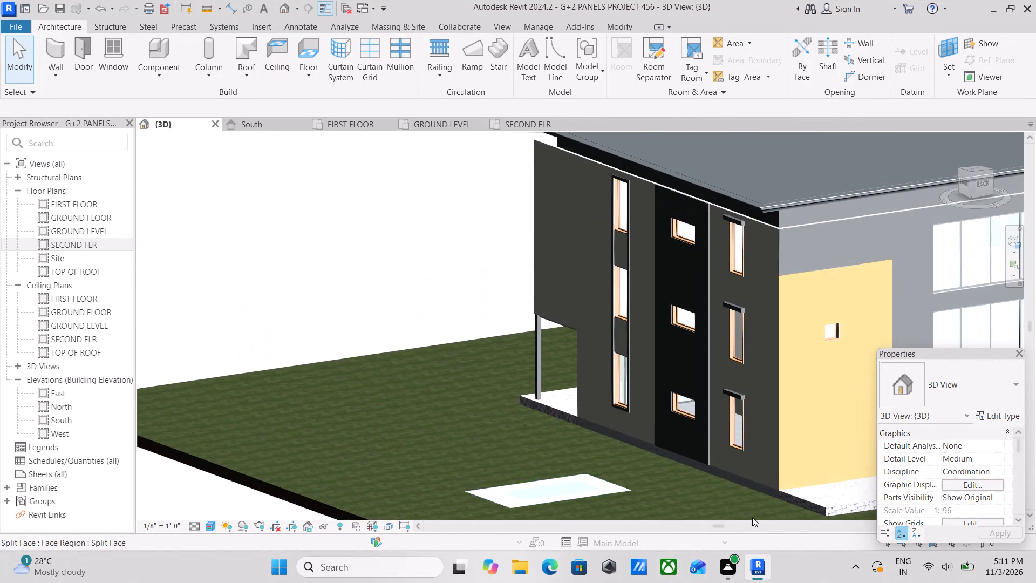
pyautogui.scroll(-2, 753, 512)
pyautogui.scroll(2, 681, 457)
pyautogui.scroll(-2, 683, 463)
pyautogui.keyDown('shift'); pyautogui.moveTo(688, 454); pyautogui.dragTo(876, 421, button='middle'); pyautogui.keyUp('shift')
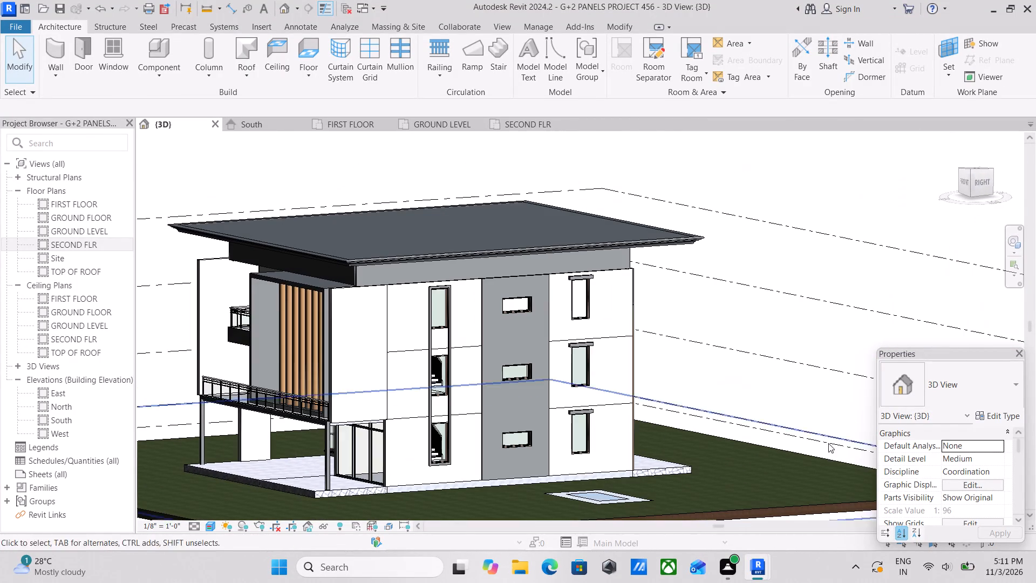
# Set the 3D view's detail level to Fine.
pyautogui.click(192, 527)
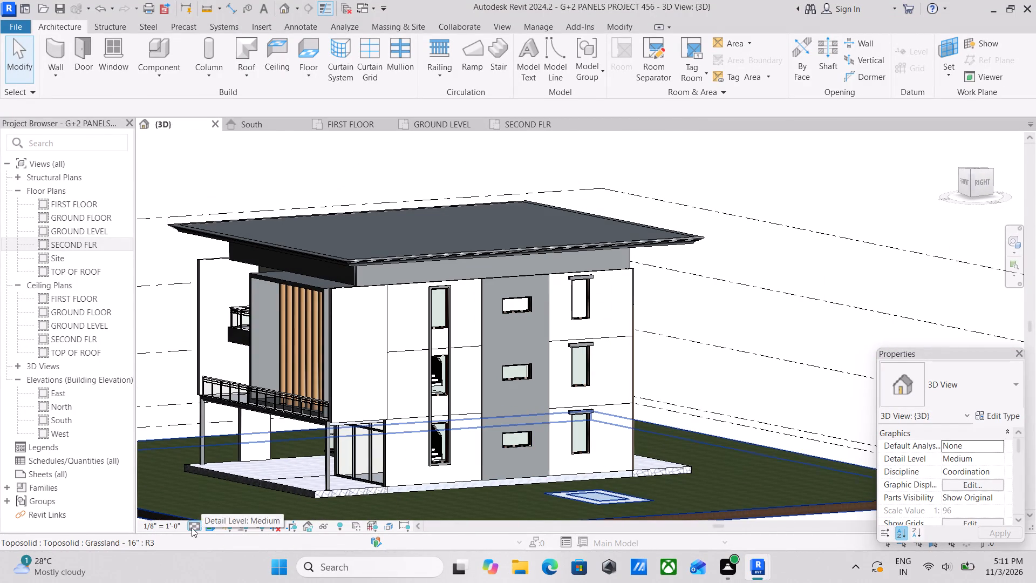
pyautogui.moveTo(199, 511); pyautogui.dragTo(205, 511)
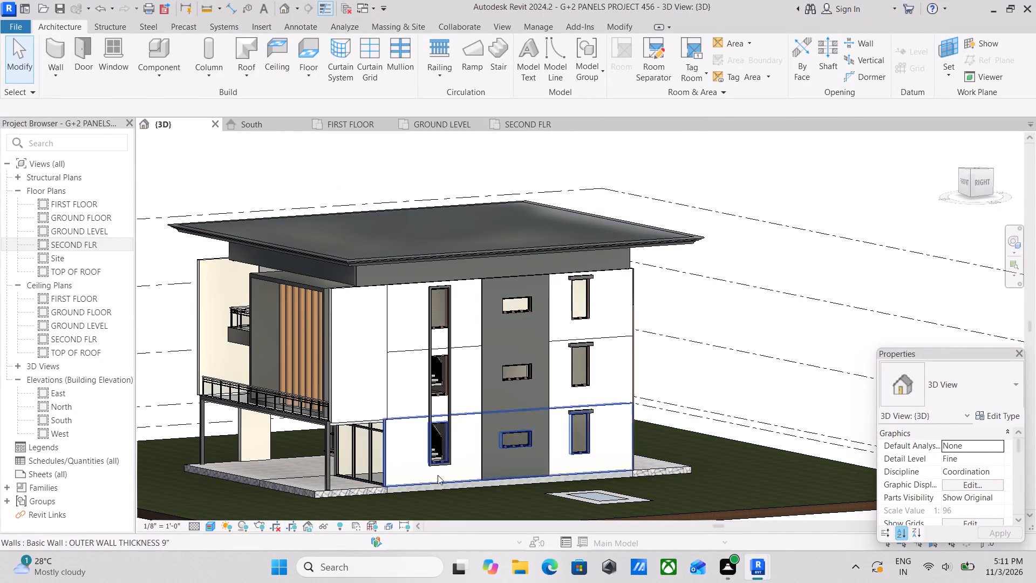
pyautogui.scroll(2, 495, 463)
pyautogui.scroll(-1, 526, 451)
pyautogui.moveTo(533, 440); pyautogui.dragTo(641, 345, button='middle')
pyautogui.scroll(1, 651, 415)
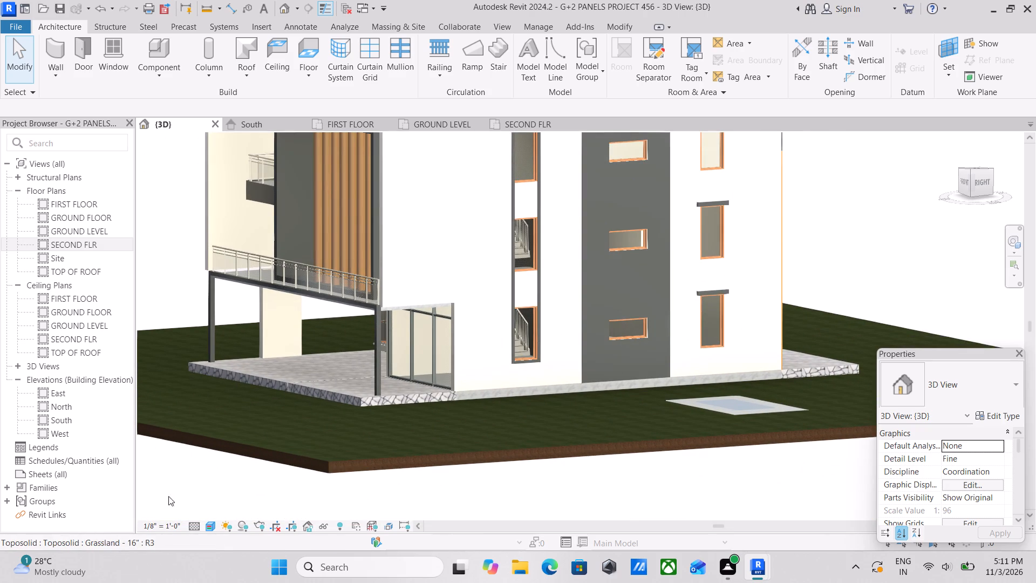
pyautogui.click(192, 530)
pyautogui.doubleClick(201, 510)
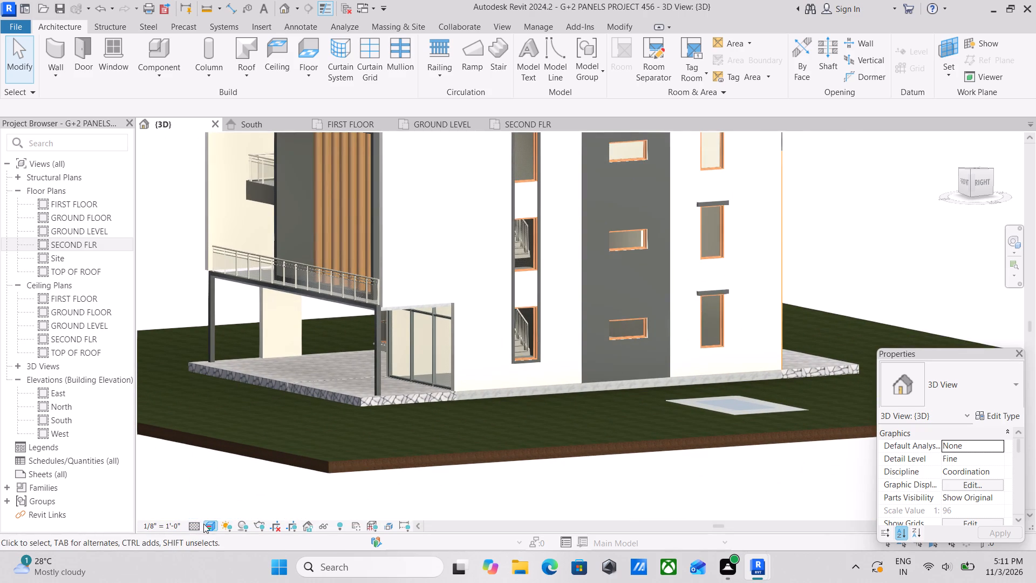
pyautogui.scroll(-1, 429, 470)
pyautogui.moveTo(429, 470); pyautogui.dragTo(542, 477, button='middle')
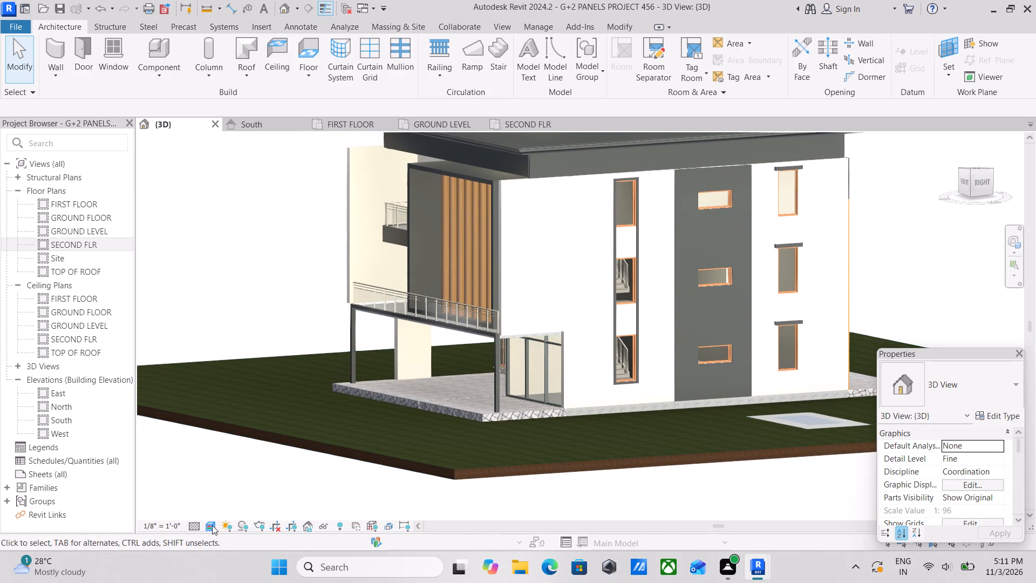
# Review the 3D view's Graphic Display Options, including the style choices, Shadows, Sketchy Lines, Depth Cueing and Lighting settings.
pyautogui.click(212, 525)
pyautogui.click(261, 430)
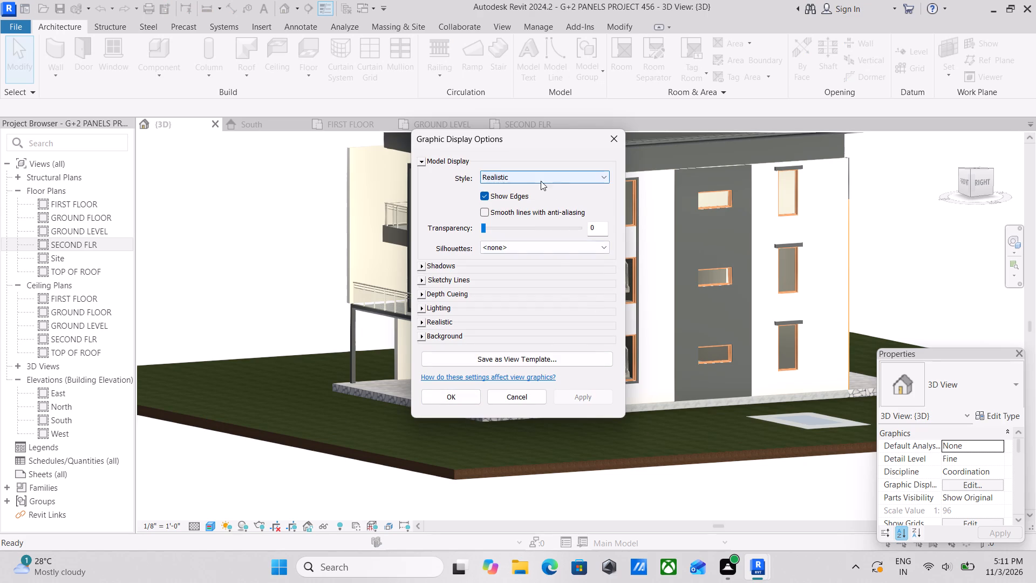
pyautogui.click(541, 181)
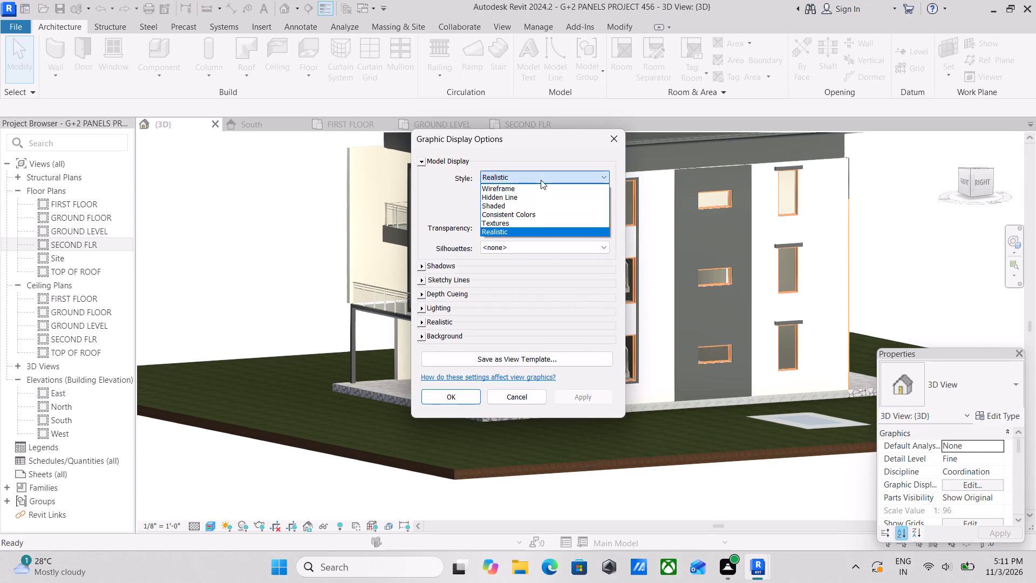
pyautogui.click(541, 180)
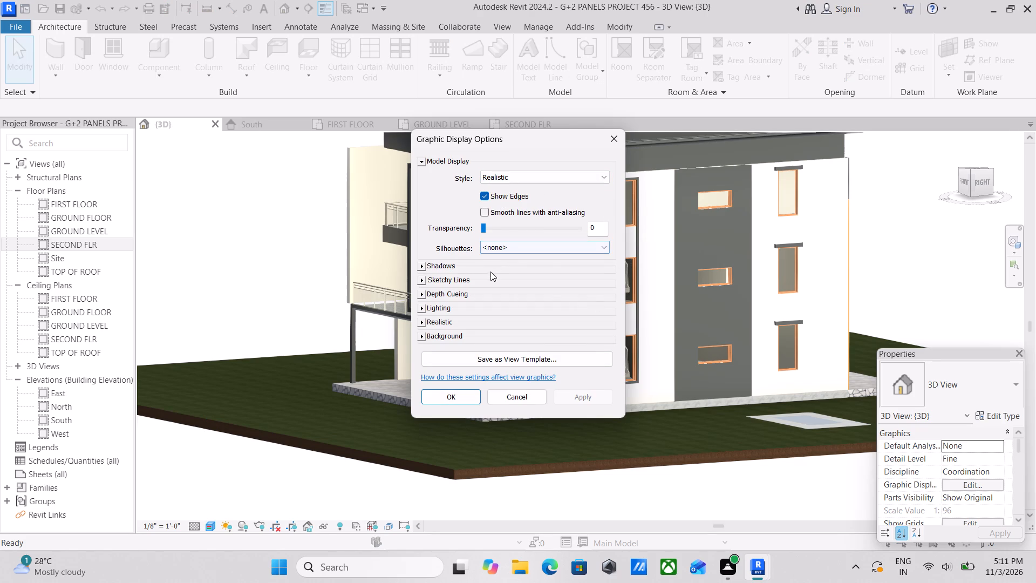
pyautogui.click(420, 264)
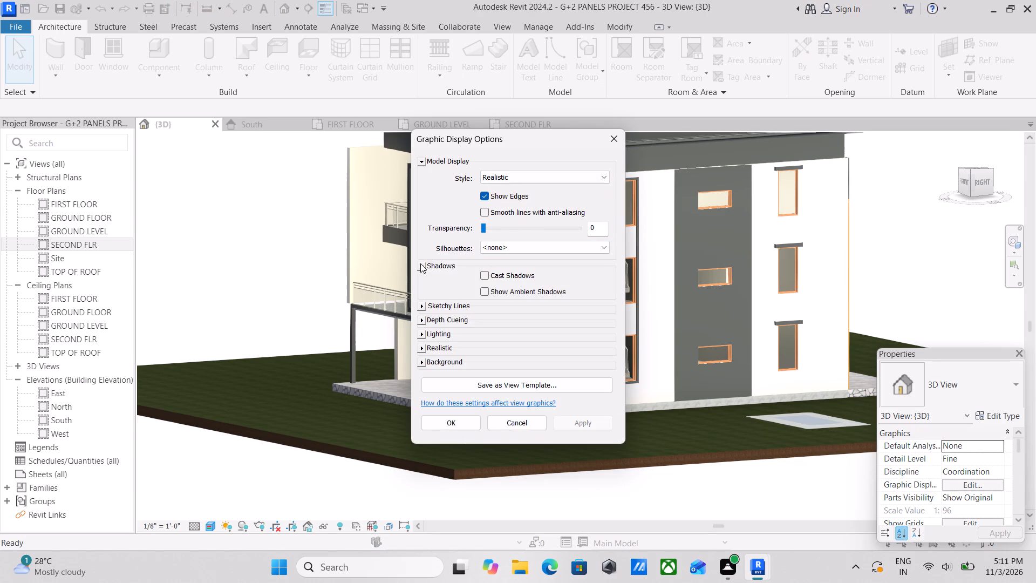
pyautogui.click(420, 263)
pyautogui.click(420, 279)
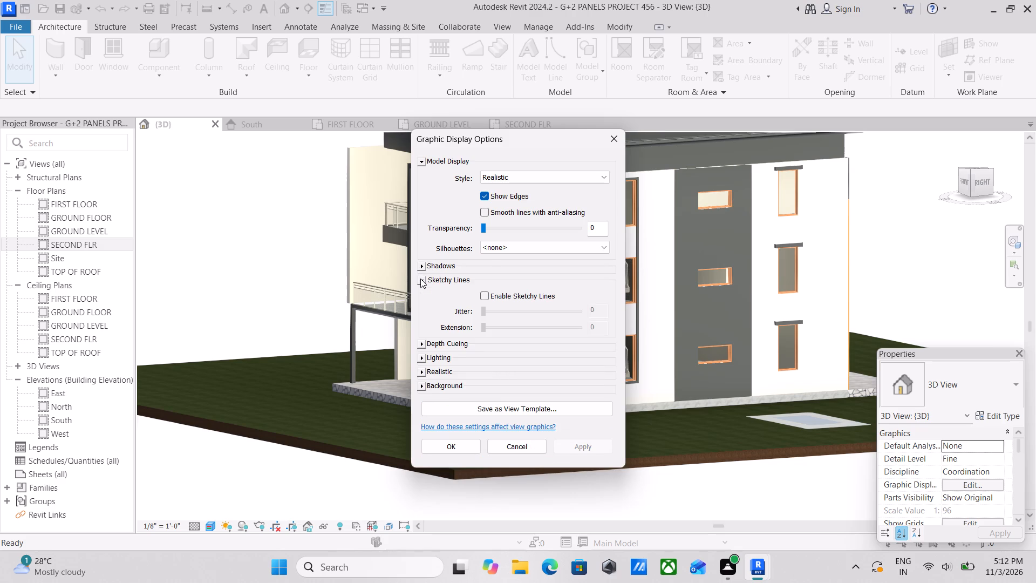
pyautogui.click(420, 279)
pyautogui.click(420, 294)
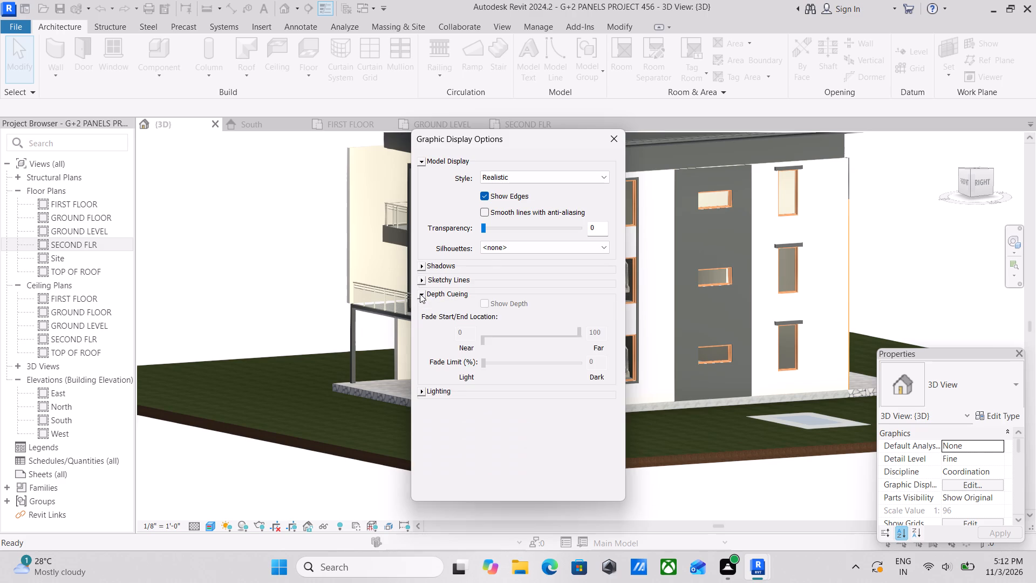
pyautogui.click(420, 294)
pyautogui.click(420, 306)
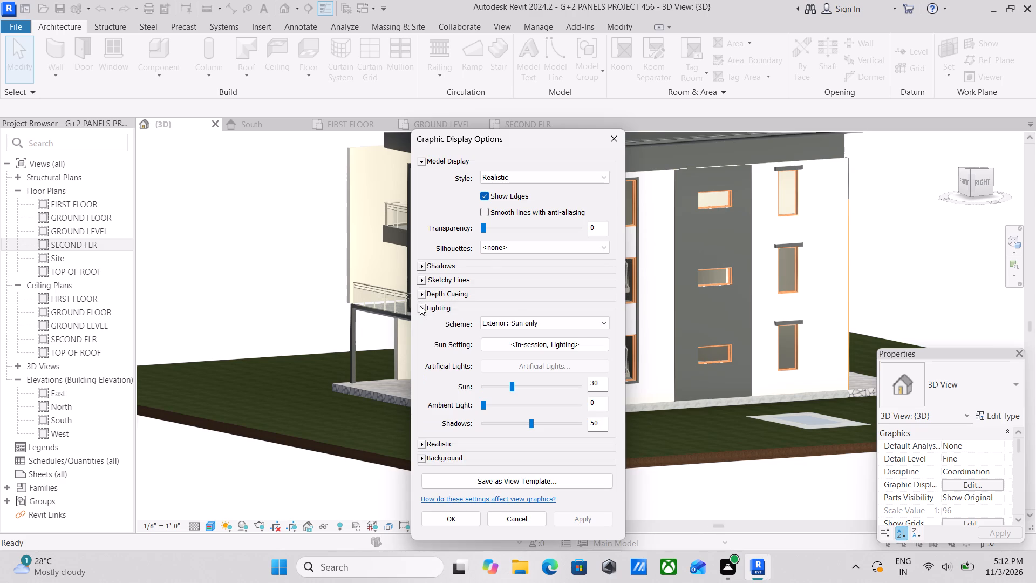
pyautogui.click(420, 306)
pyautogui.doubleClick(420, 306)
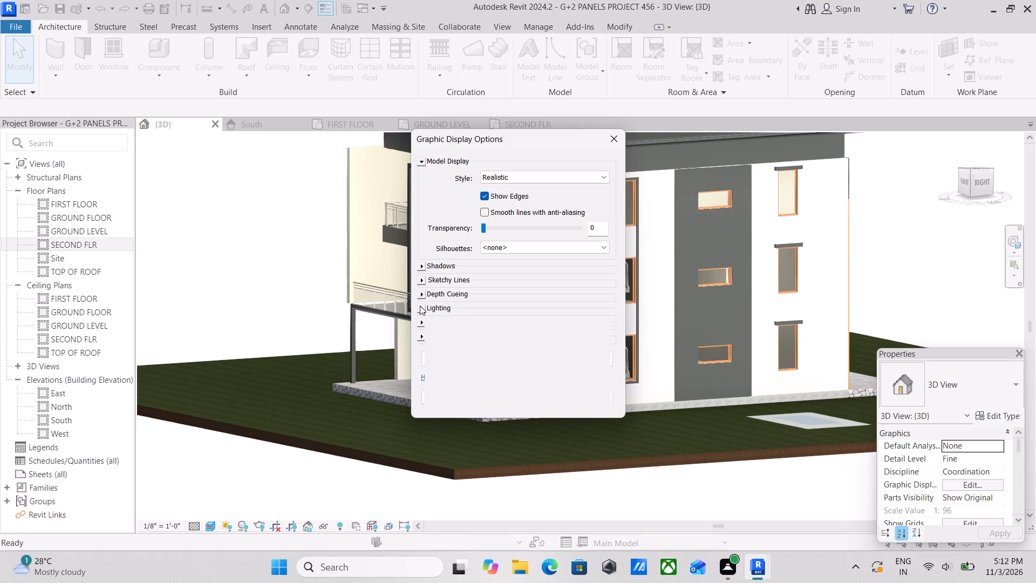
pyautogui.click(619, 143)
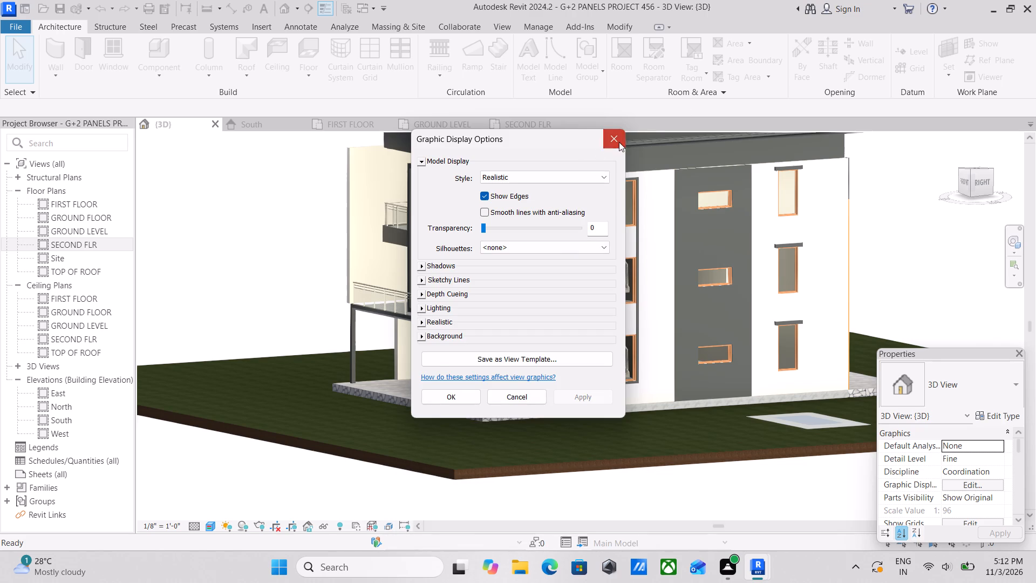
# Examine the front facade and the pool with its marble border from several angles in the realistic view.
pyautogui.scroll(-2, 645, 425)
pyautogui.scroll(1, 590, 381)
pyautogui.scroll(-2, 592, 388)
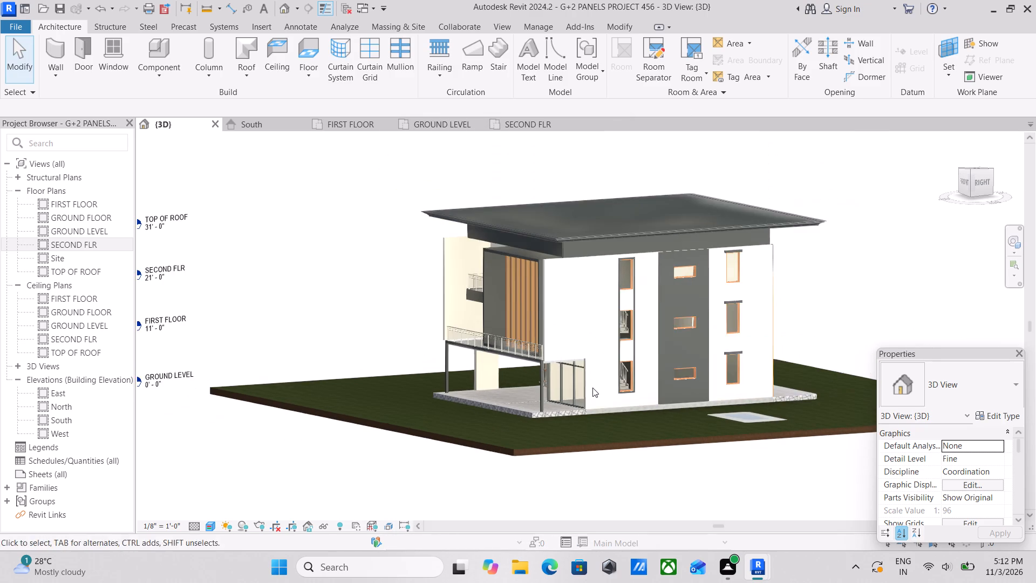
pyautogui.keyDown('shift'); pyautogui.moveTo(596, 357); pyautogui.dragTo(774, 370, button='middle'); pyautogui.keyUp('shift')
pyautogui.scroll(6, 615, 392)
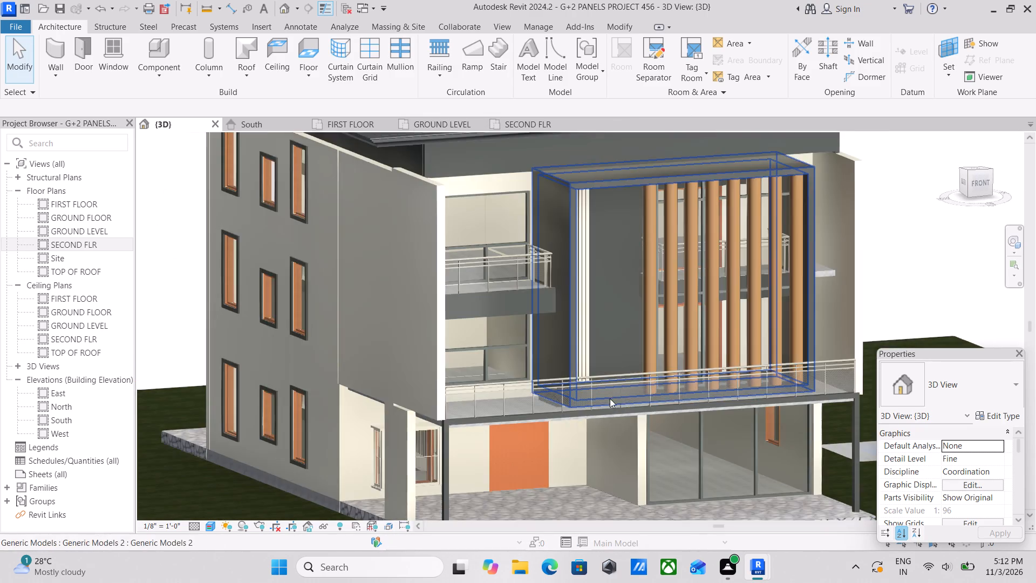
pyautogui.scroll(1, 651, 401)
pyautogui.keyDown('shift'); pyautogui.moveTo(651, 400); pyautogui.dragTo(555, 384, button='middle'); pyautogui.keyUp('shift')
pyautogui.moveTo(685, 418); pyautogui.dragTo(537, 377, button='middle')
pyautogui.keyDown('shift'); pyautogui.moveTo(673, 389); pyautogui.dragTo(717, 466, button='middle'); pyautogui.keyUp('shift')
pyautogui.scroll(1, 791, 462)
pyautogui.scroll(-1, 790, 462)
pyautogui.moveTo(790, 462); pyautogui.dragTo(680, 434, button='middle')
pyautogui.scroll(2, 746, 411)
pyautogui.moveTo(746, 411); pyautogui.dragTo(692, 414, button='middle')
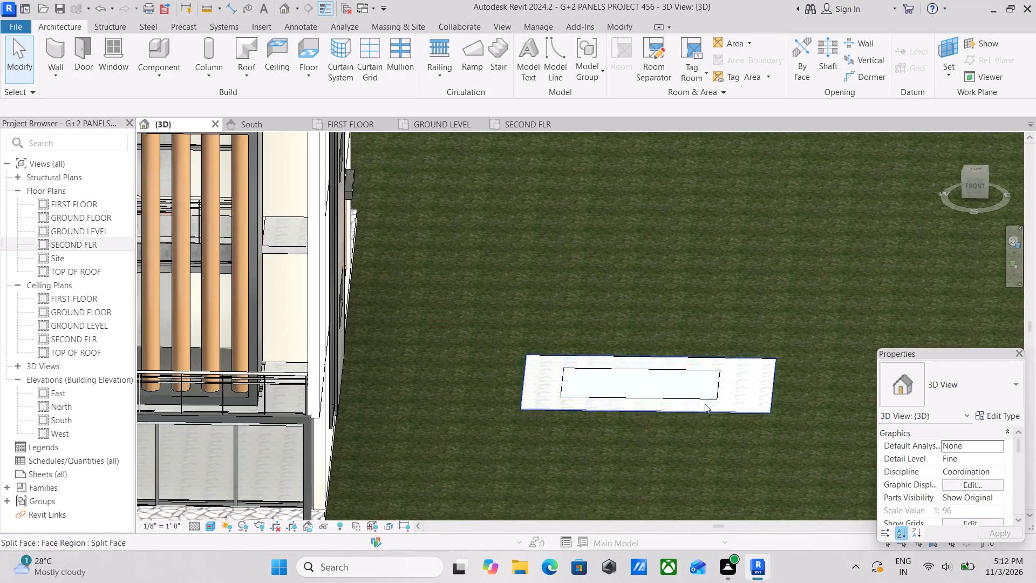
pyautogui.moveTo(711, 399); pyautogui.dragTo(637, 505, button='middle')
pyautogui.moveTo(726, 417); pyautogui.dragTo(723, 451, button='middle')
pyautogui.moveTo(775, 419); pyautogui.dragTo(785, 350, button='middle')
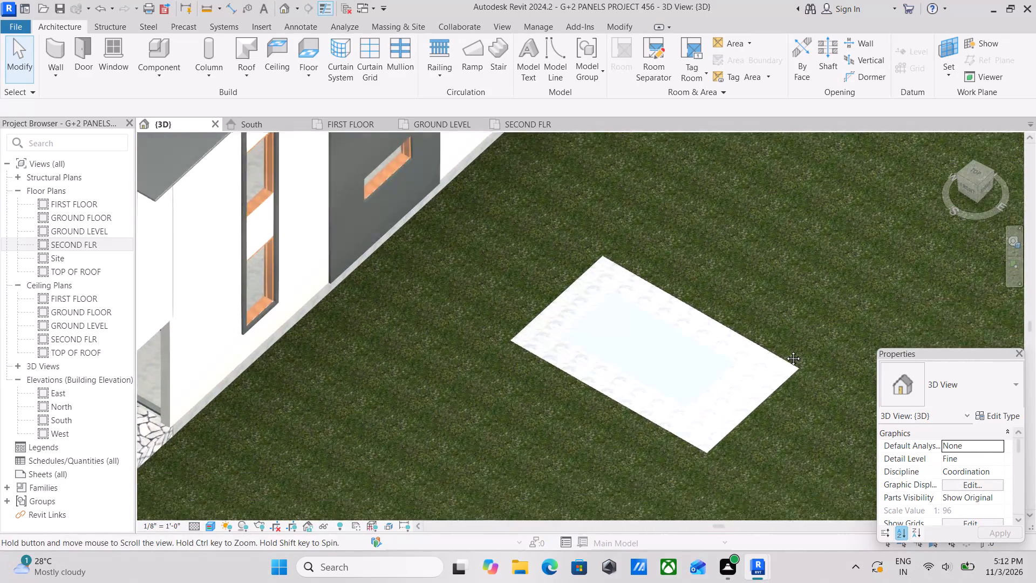
pyautogui.moveTo(785, 350); pyautogui.dragTo(786, 350, button='middle')
pyautogui.scroll(-2, 770, 374)
pyautogui.keyDown('shift'); pyautogui.moveTo(770, 375); pyautogui.dragTo(784, 398, button='middle'); pyautogui.keyUp('shift')
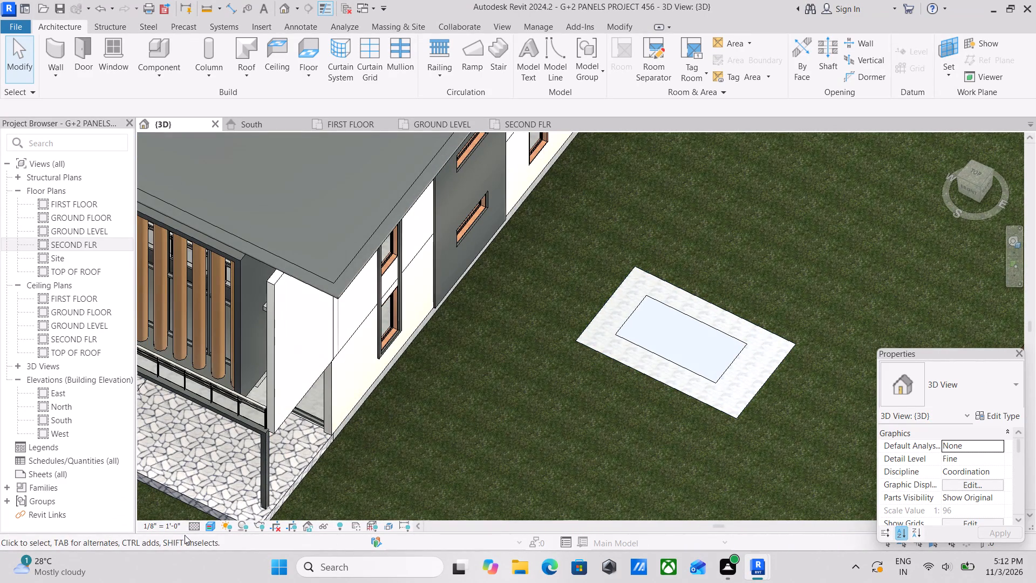
# Set the 3D view's visual style to Shaded.
pyautogui.click(212, 530)
pyautogui.click(215, 473)
# Examine the pool, the building's facades and the surrounding site from several angles in the shaded view.
pyautogui.scroll(1, 796, 401)
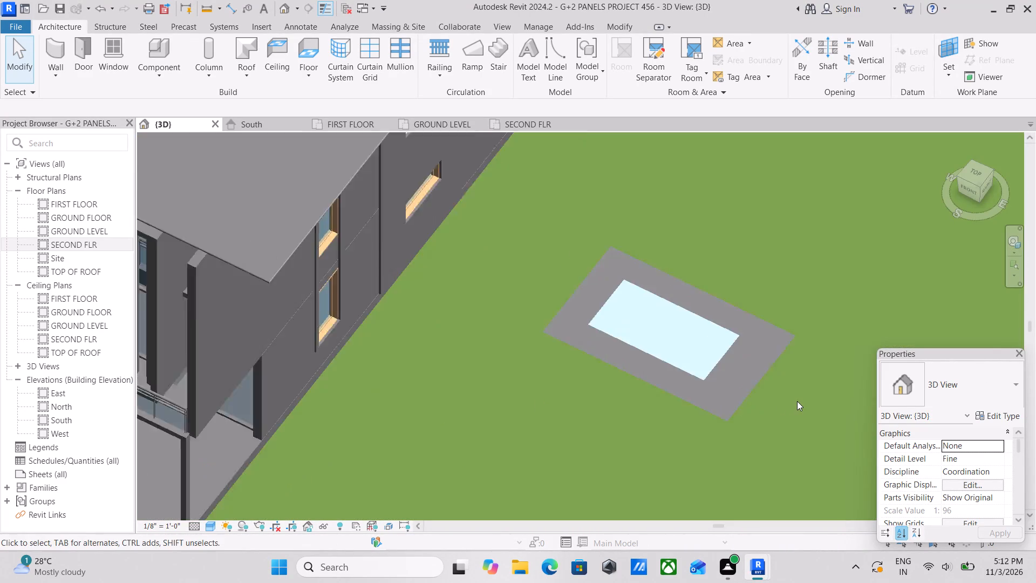
pyautogui.scroll(1, 797, 401)
pyautogui.scroll(-3, 797, 401)
pyautogui.moveTo(797, 401); pyautogui.dragTo(816, 386, button='middle')
pyautogui.keyDown('shift'); pyautogui.moveTo(780, 381); pyautogui.dragTo(847, 316, button='middle'); pyautogui.keyUp('shift')
pyautogui.scroll(-2, 670, 402)
pyautogui.moveTo(672, 388); pyautogui.dragTo(927, 170, button='middle')
pyautogui.keyDown('shift'); pyautogui.moveTo(711, 257); pyautogui.dragTo(780, 167, button='middle'); pyautogui.keyUp('shift')
pyautogui.moveTo(672, 263); pyautogui.dragTo(633, 367, button='middle')
pyautogui.keyDown('shift'); pyautogui.moveTo(635, 364); pyautogui.dragTo(720, 389, button='middle'); pyautogui.keyUp('shift')
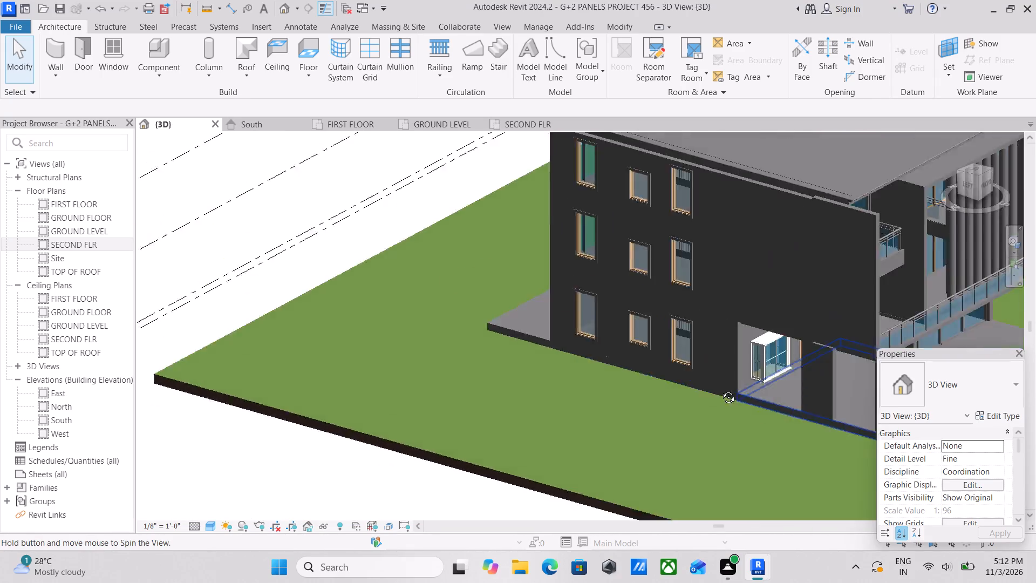
pyautogui.keyDown('shift'); pyautogui.moveTo(720, 389); pyautogui.dragTo(825, 390, button='middle'); pyautogui.keyUp('shift')
pyautogui.keyDown('shift'); pyautogui.moveTo(796, 388); pyautogui.dragTo(557, 349, button='middle'); pyautogui.keyUp('shift')
pyautogui.moveTo(694, 333); pyautogui.dragTo(481, 375, button='middle')
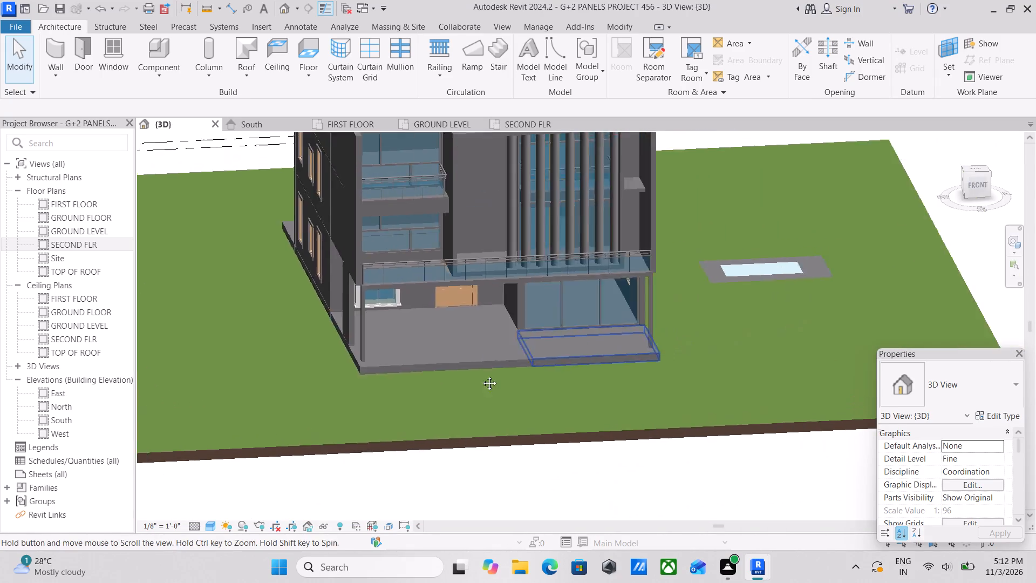
pyautogui.moveTo(481, 375); pyautogui.dragTo(464, 381, button='middle')
pyautogui.keyDown('shift'); pyautogui.moveTo(587, 346); pyautogui.dragTo(456, 407, button='middle'); pyautogui.keyUp('shift')
pyautogui.moveTo(549, 376); pyautogui.dragTo(567, 463, button='middle')
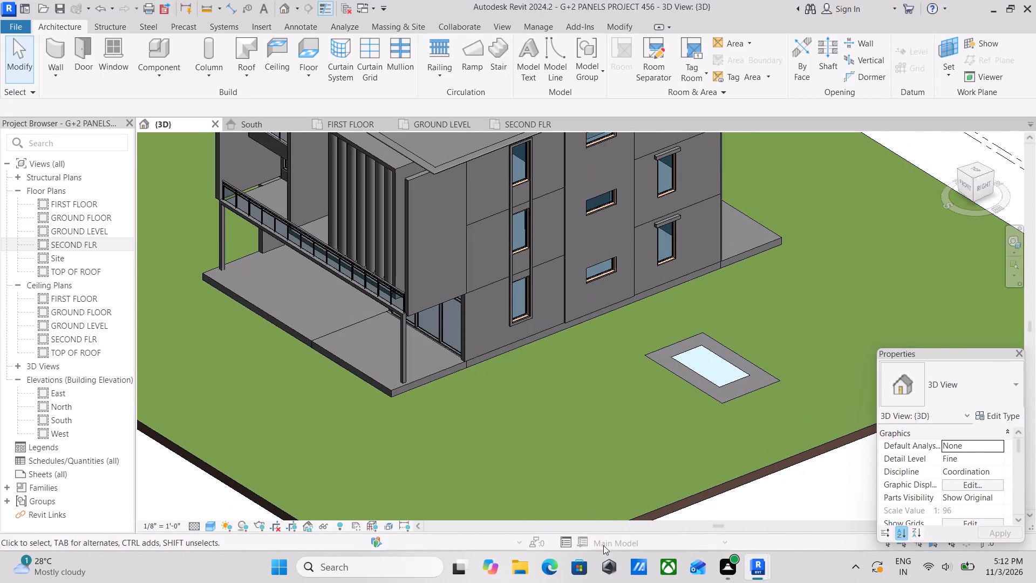
pyautogui.scroll(-4, 655, 438)
pyautogui.moveTo(656, 419); pyautogui.dragTo(696, 466, button='middle')
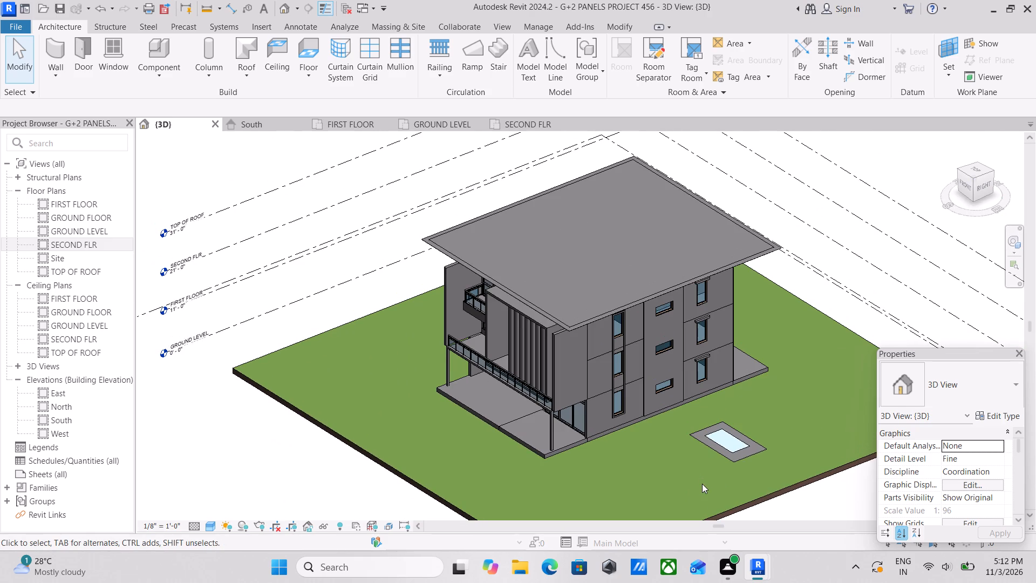
pyautogui.scroll(4, 683, 412)
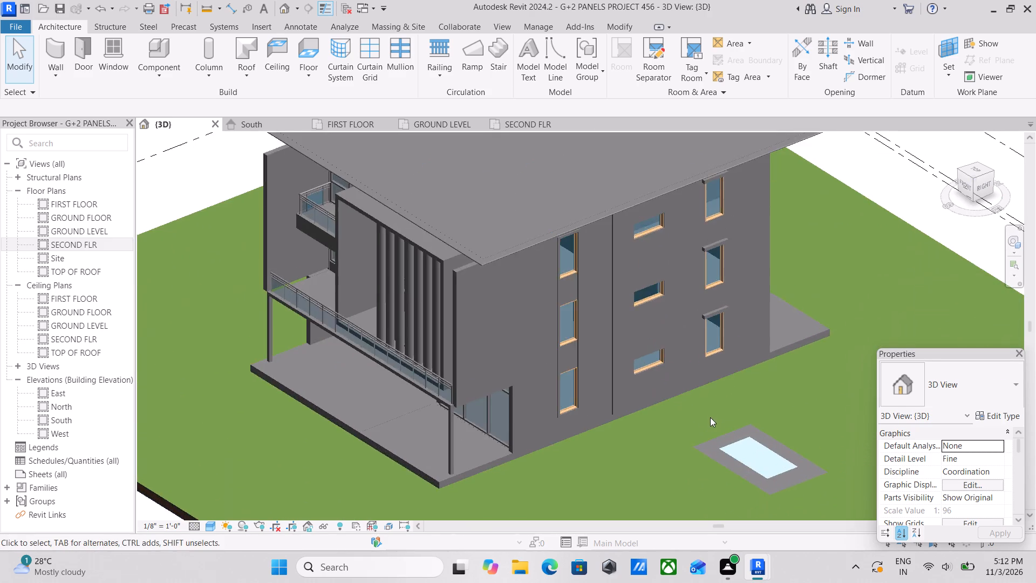
pyautogui.moveTo(697, 415); pyautogui.dragTo(574, 347, button='middle')
pyautogui.scroll(2, 595, 400)
pyautogui.moveTo(527, 410); pyautogui.dragTo(650, 439, button='middle')
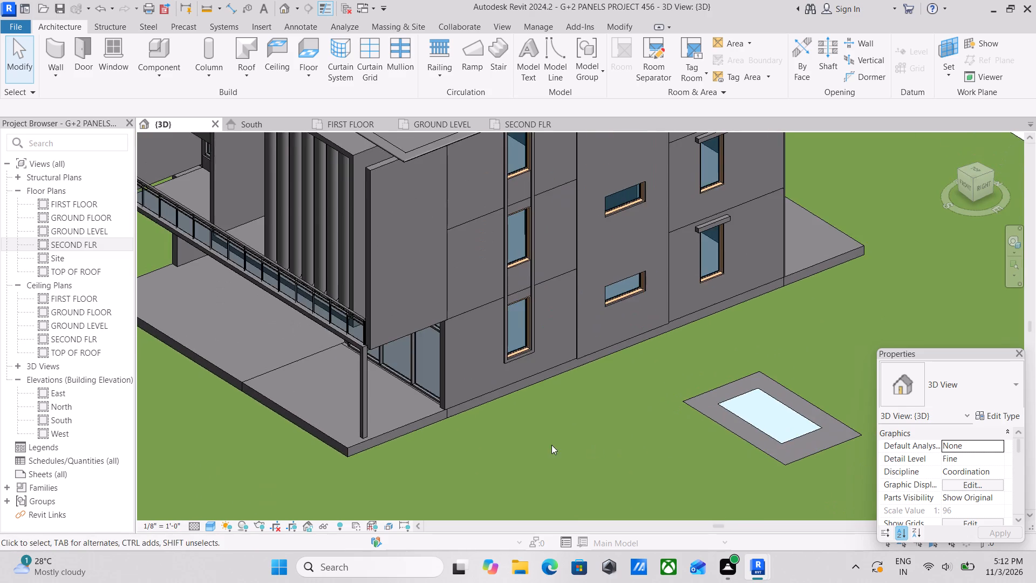
pyautogui.scroll(-1, 551, 445)
pyautogui.moveTo(551, 445); pyautogui.dragTo(587, 421, button='middle')
pyautogui.scroll(-1, 577, 426)
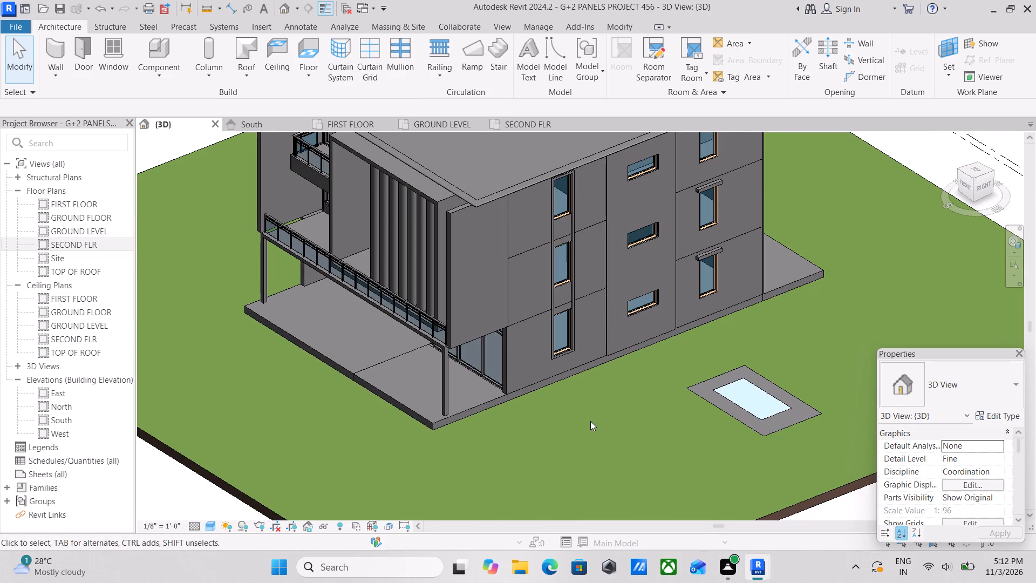
pyautogui.moveTo(615, 406); pyautogui.dragTo(672, 406, button='middle')
pyautogui.scroll(-1, 541, 421)
pyautogui.moveTo(541, 421); pyautogui.dragTo(562, 431, button='middle')
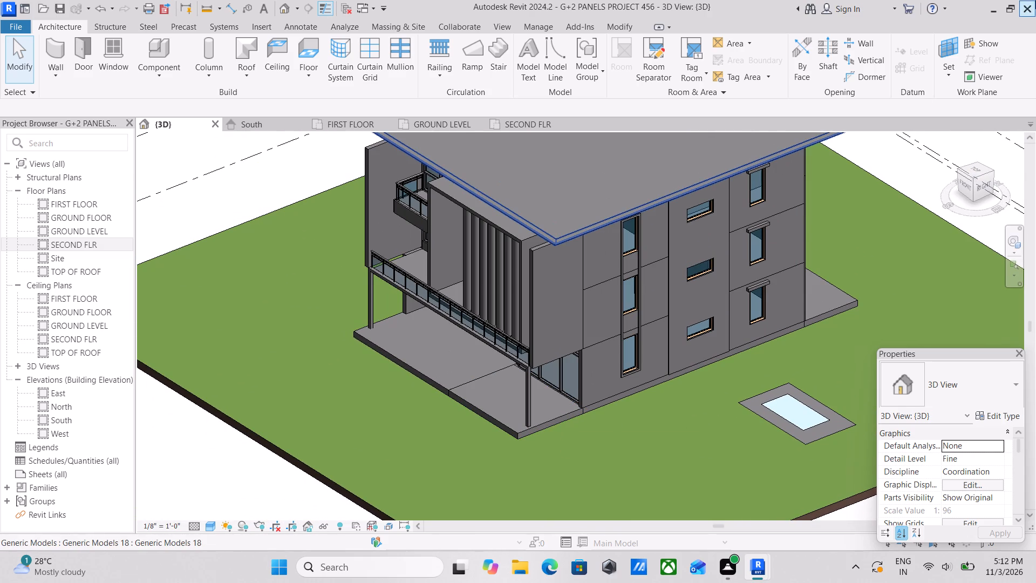
# Orient the 3D view to Top and examine the roof, the pool and the free site area around the building.
pyautogui.click(973, 171)
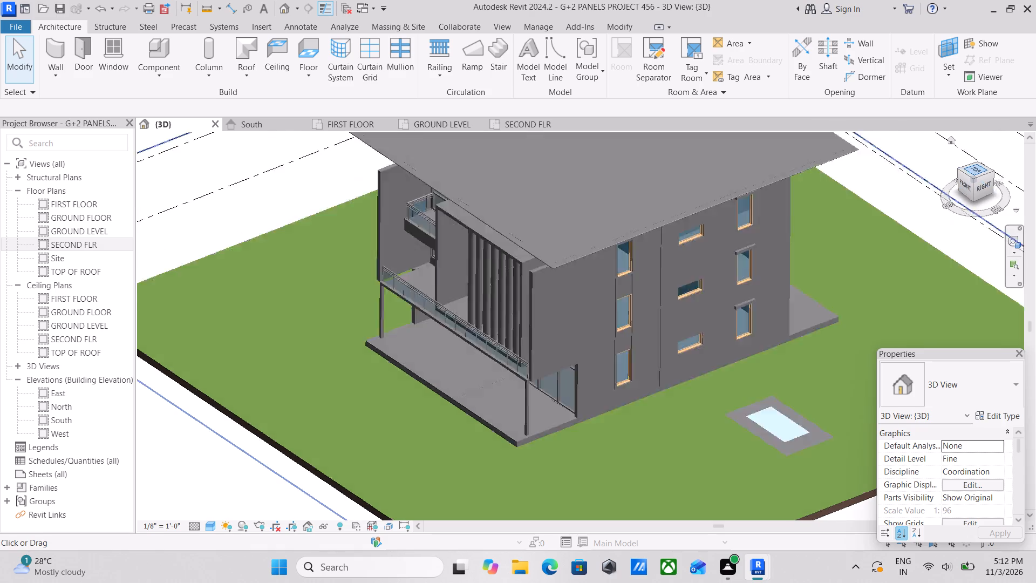
pyautogui.scroll(6, 626, 375)
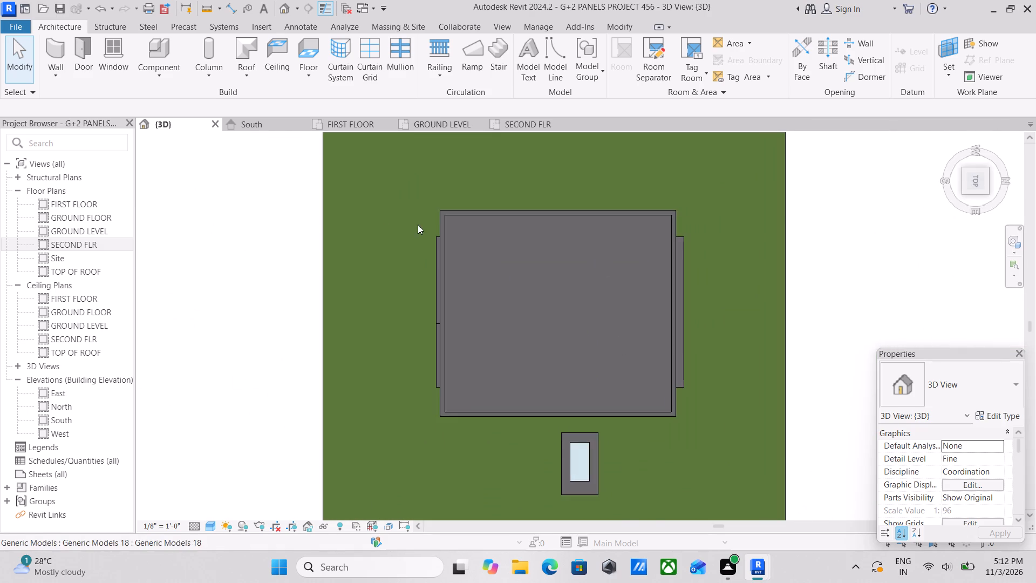
pyautogui.scroll(3, 382, 226)
pyautogui.moveTo(465, 215); pyautogui.dragTo(421, 235, button='middle')
pyautogui.scroll(3, 801, 227)
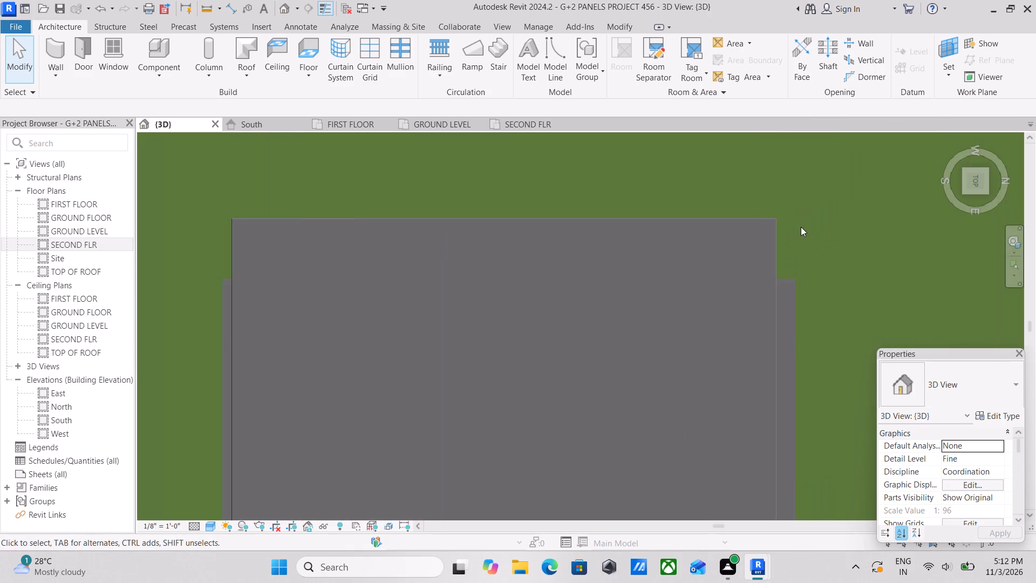
pyautogui.scroll(-3, 785, 221)
pyautogui.scroll(-3, 607, 202)
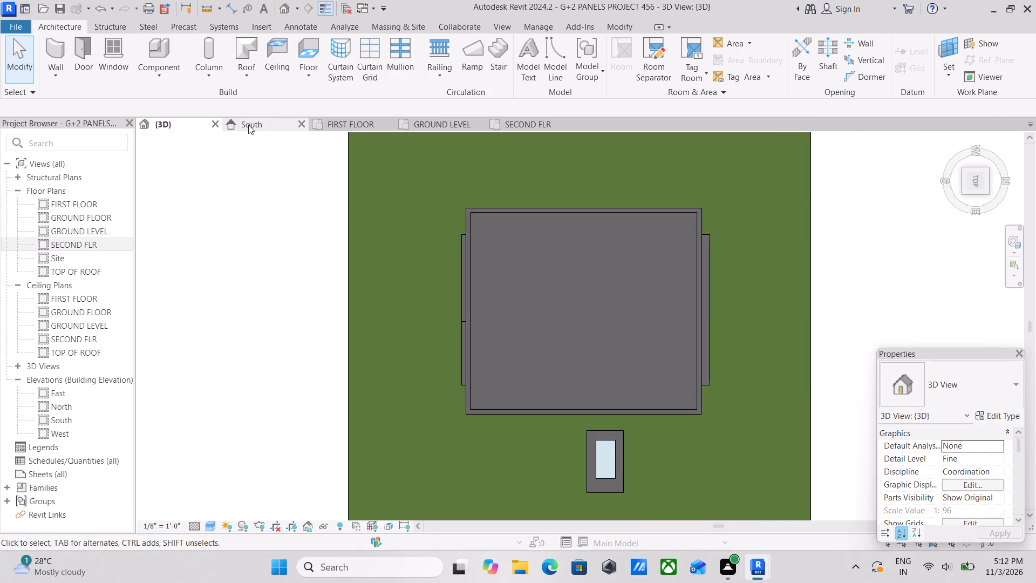
# Open the GROUND LEVEL floor plan and bring the whole building and the pool outline into view.
pyautogui.click(427, 124)
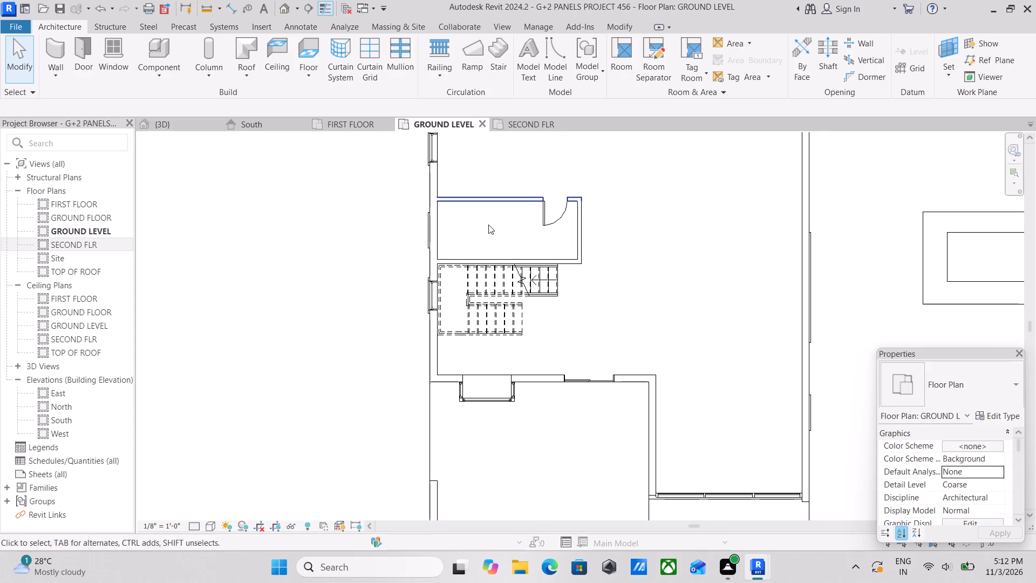
pyautogui.scroll(-4, 584, 265)
pyautogui.moveTo(581, 261); pyautogui.dragTo(483, 277, button='middle')
pyautogui.moveTo(524, 314); pyautogui.dragTo(587, 360, button='middle')
pyautogui.scroll(-1, 591, 363)
pyautogui.moveTo(591, 365); pyautogui.dragTo(592, 371, button='middle')
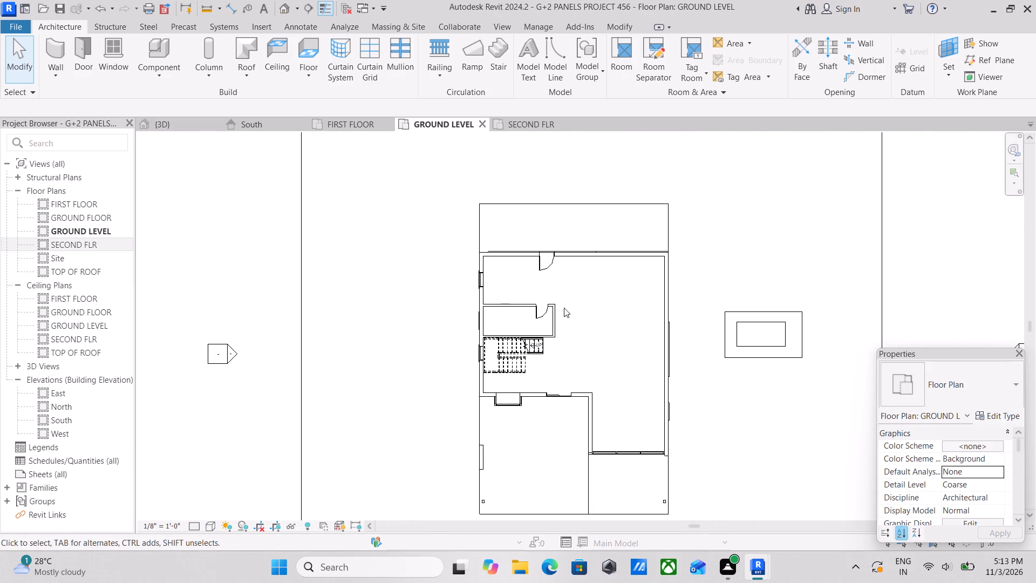
pyautogui.scroll(-1, 612, 344)
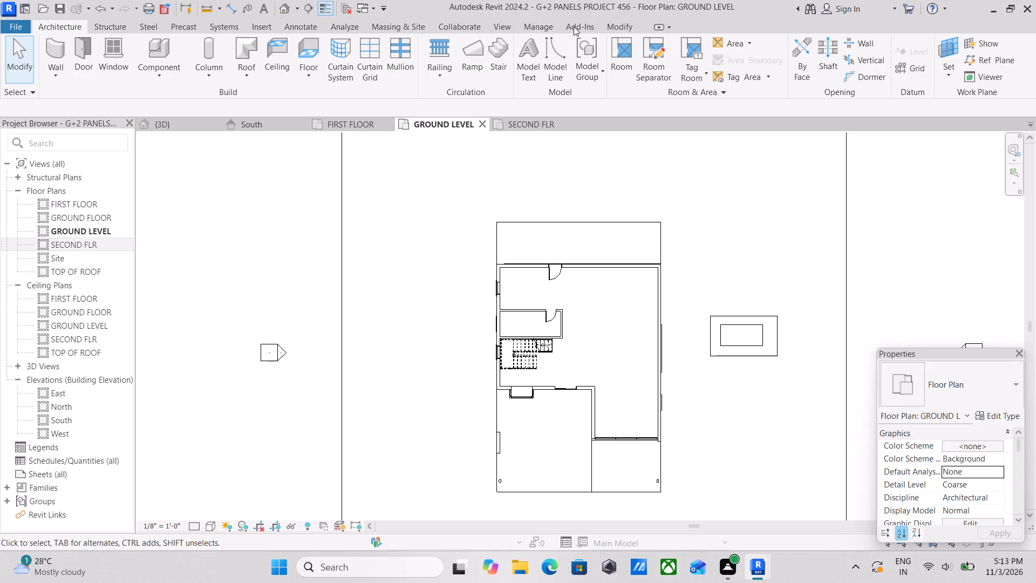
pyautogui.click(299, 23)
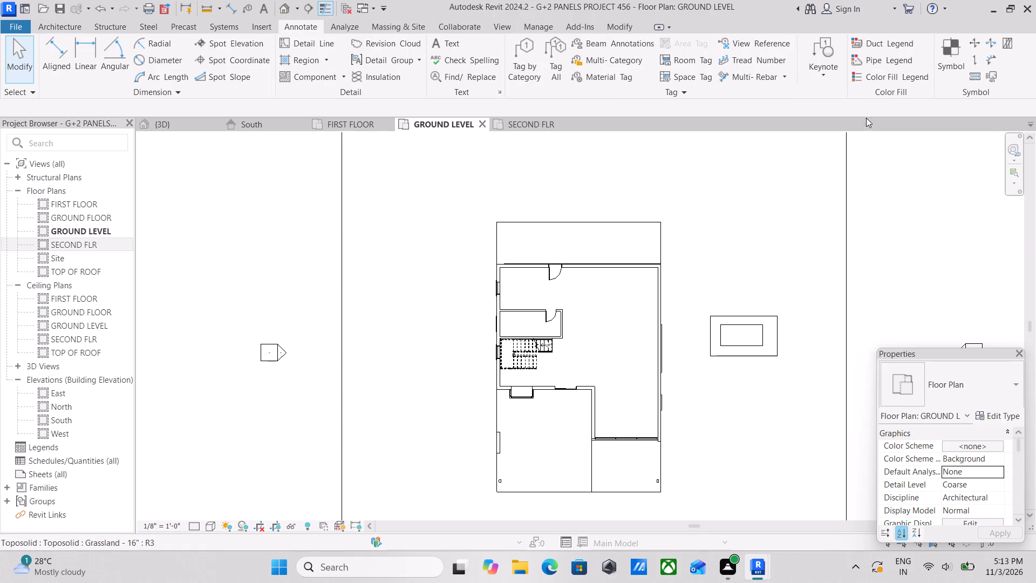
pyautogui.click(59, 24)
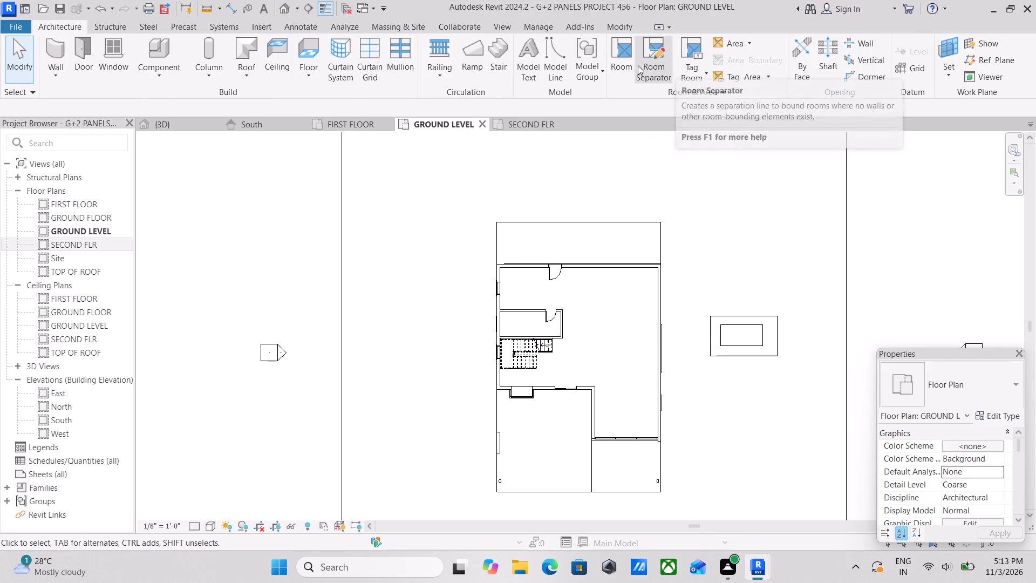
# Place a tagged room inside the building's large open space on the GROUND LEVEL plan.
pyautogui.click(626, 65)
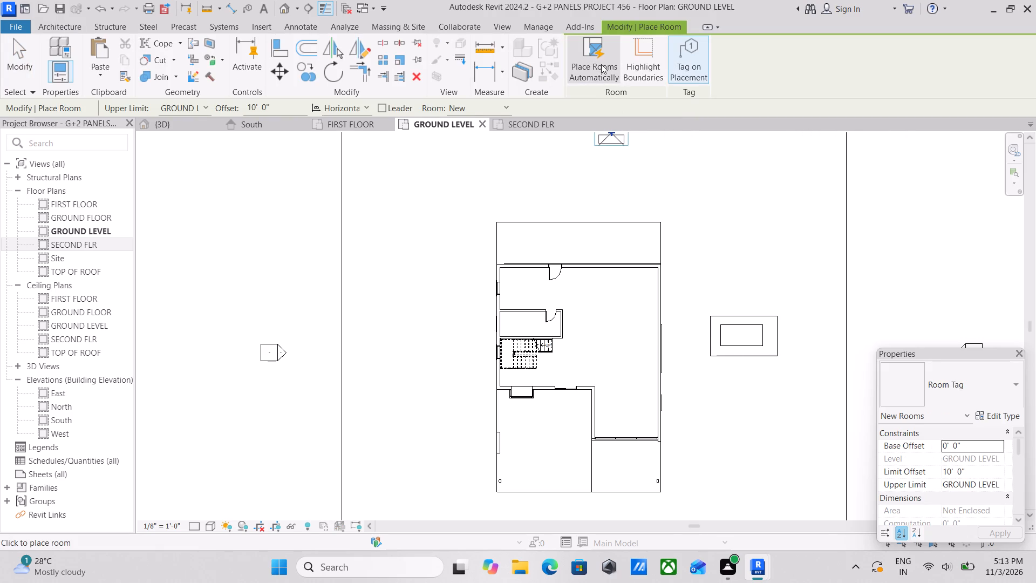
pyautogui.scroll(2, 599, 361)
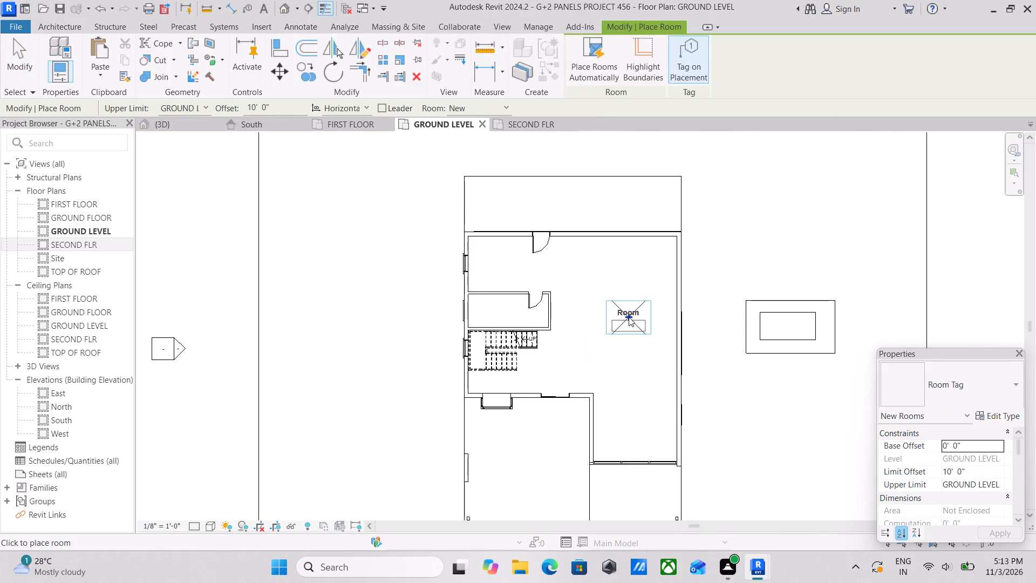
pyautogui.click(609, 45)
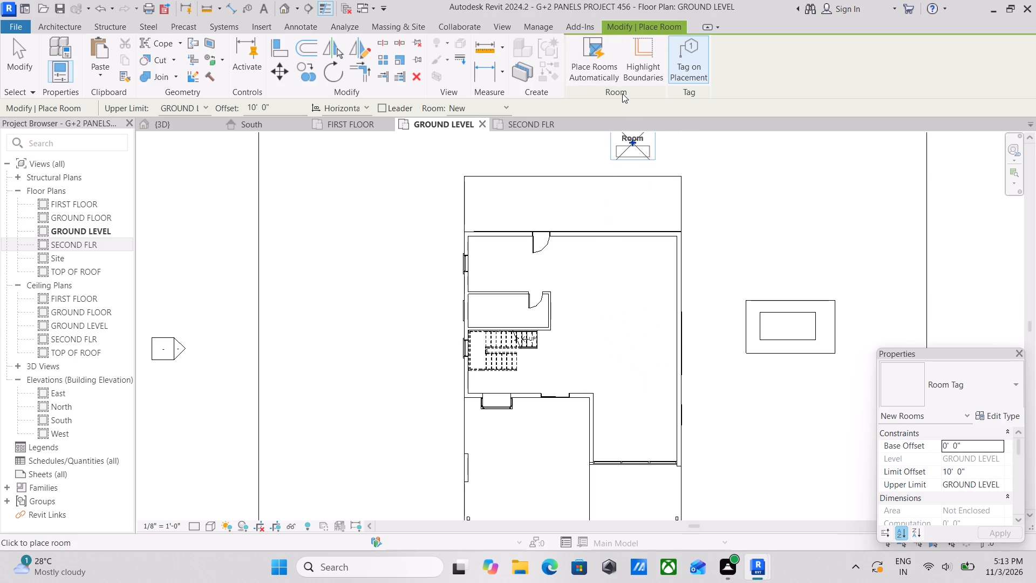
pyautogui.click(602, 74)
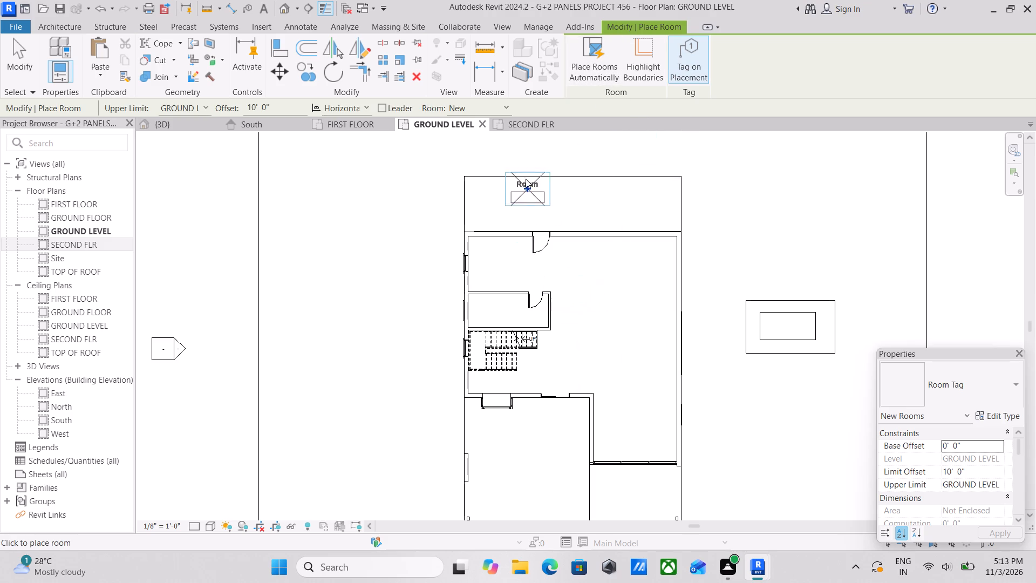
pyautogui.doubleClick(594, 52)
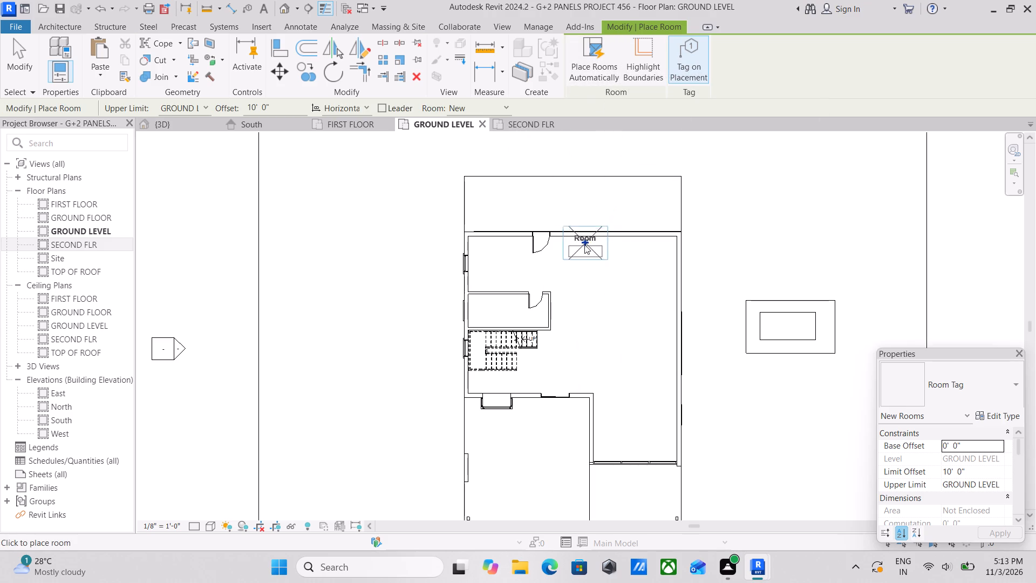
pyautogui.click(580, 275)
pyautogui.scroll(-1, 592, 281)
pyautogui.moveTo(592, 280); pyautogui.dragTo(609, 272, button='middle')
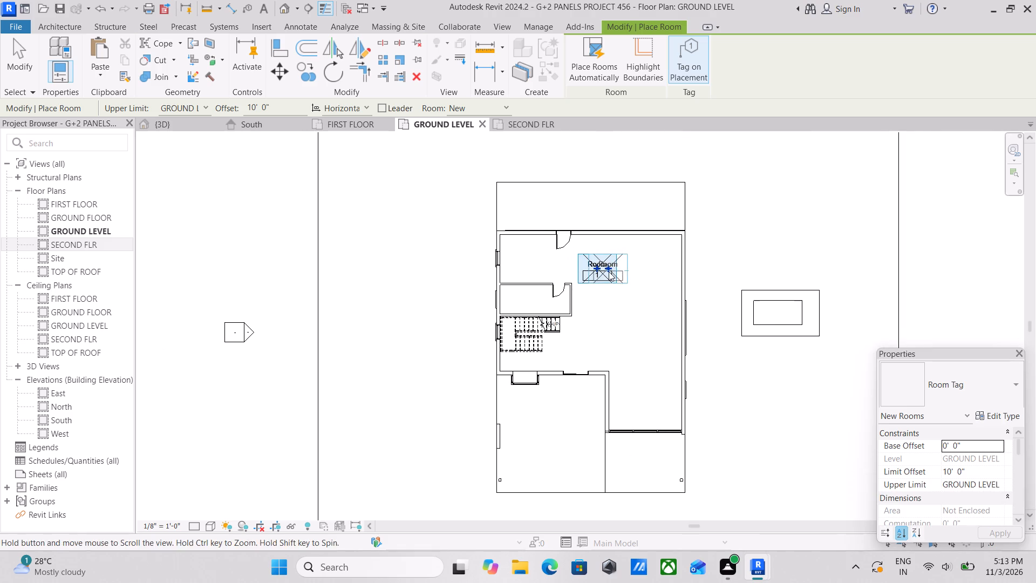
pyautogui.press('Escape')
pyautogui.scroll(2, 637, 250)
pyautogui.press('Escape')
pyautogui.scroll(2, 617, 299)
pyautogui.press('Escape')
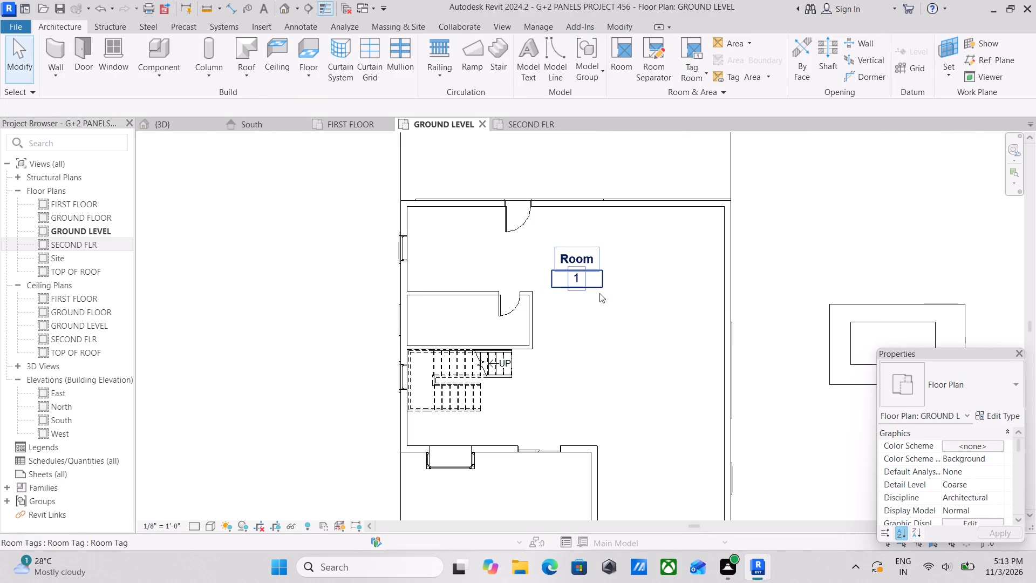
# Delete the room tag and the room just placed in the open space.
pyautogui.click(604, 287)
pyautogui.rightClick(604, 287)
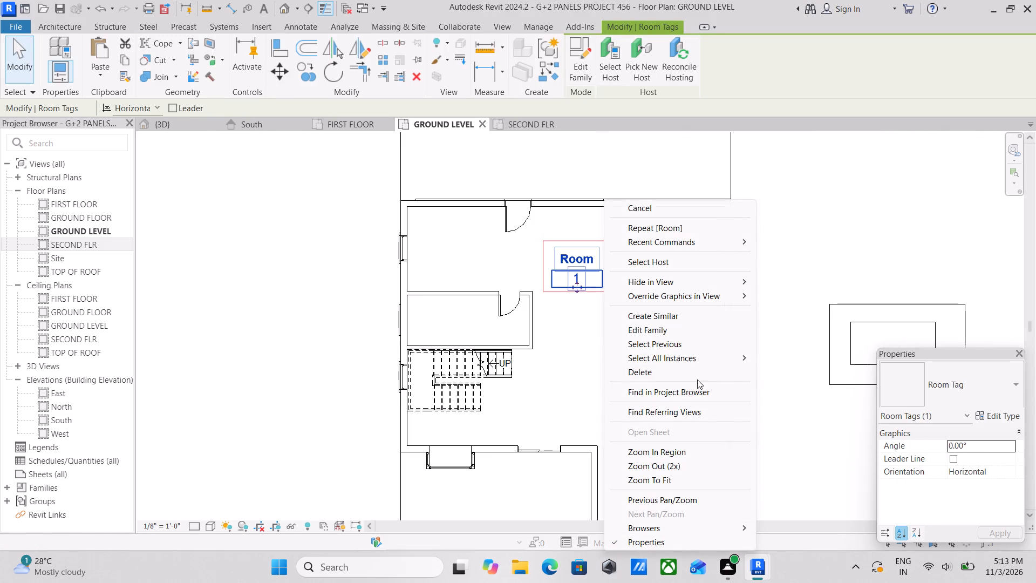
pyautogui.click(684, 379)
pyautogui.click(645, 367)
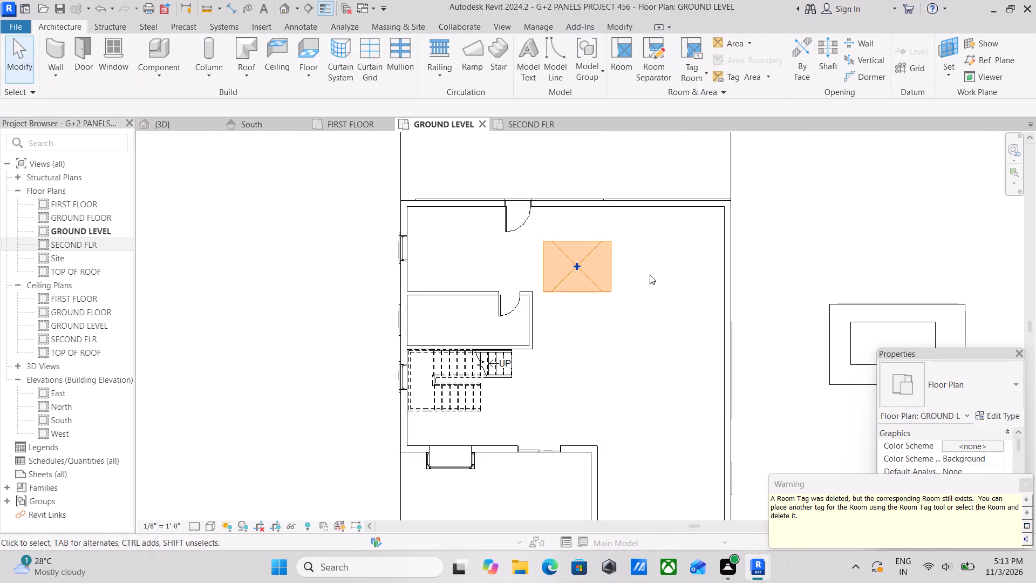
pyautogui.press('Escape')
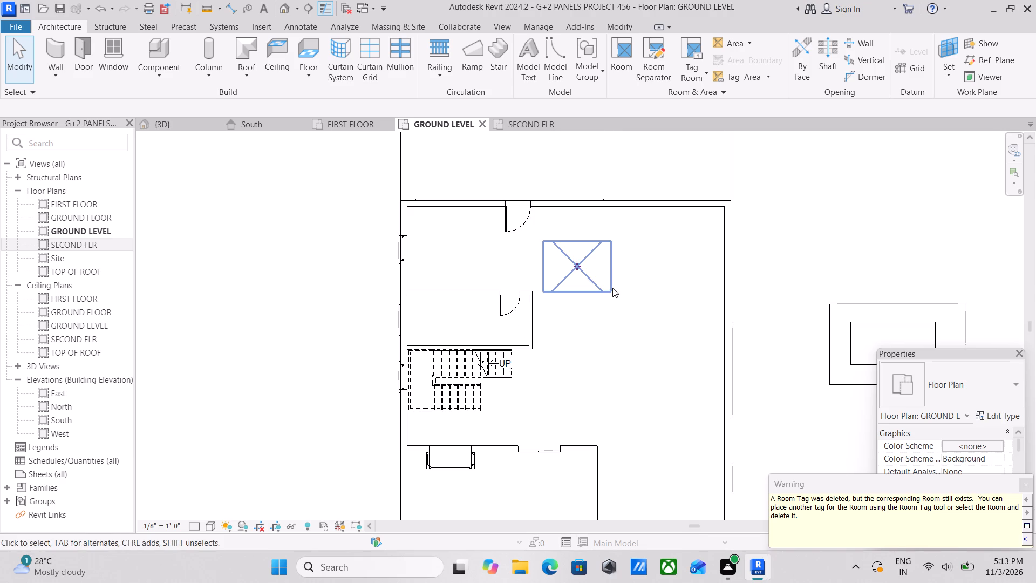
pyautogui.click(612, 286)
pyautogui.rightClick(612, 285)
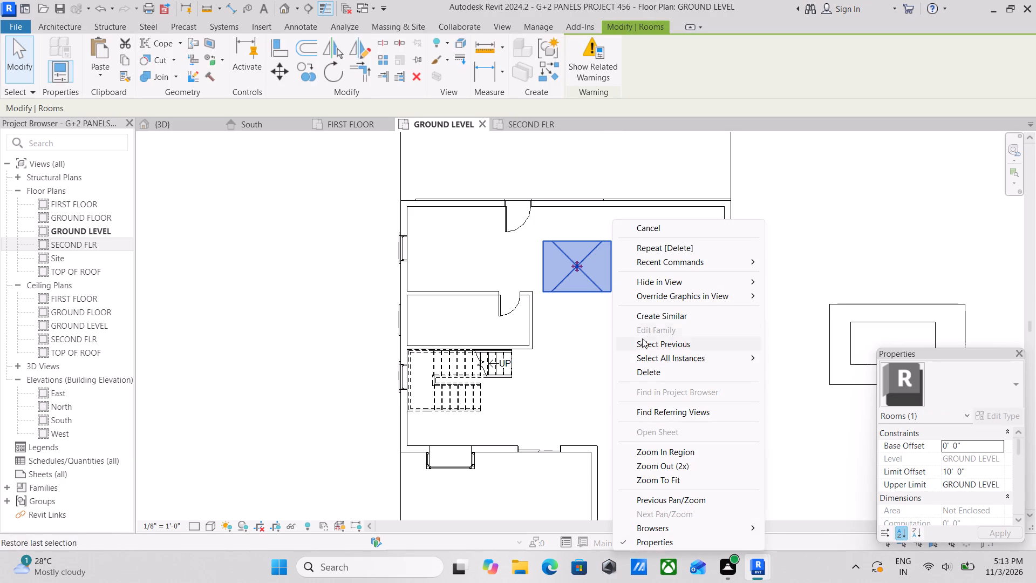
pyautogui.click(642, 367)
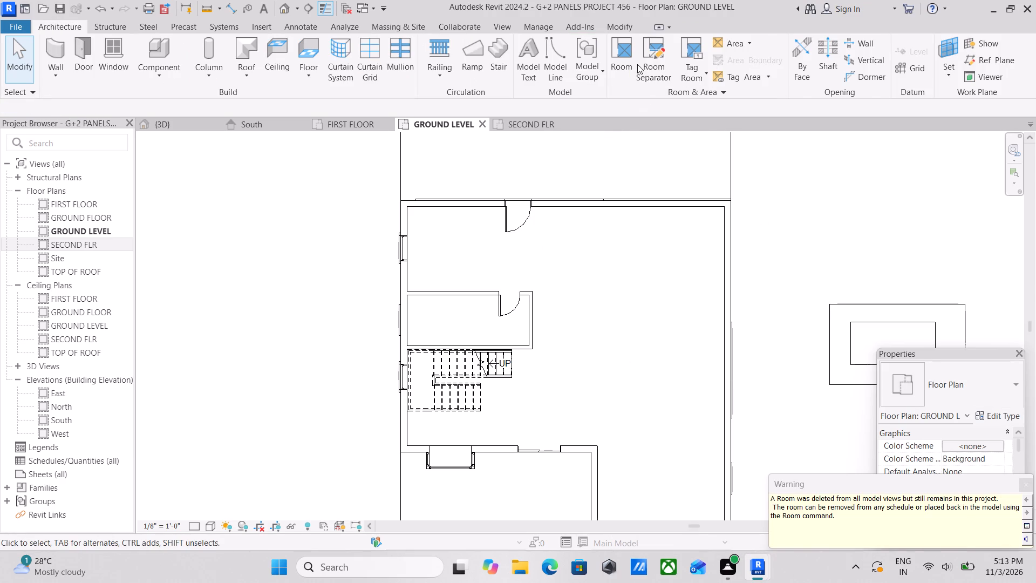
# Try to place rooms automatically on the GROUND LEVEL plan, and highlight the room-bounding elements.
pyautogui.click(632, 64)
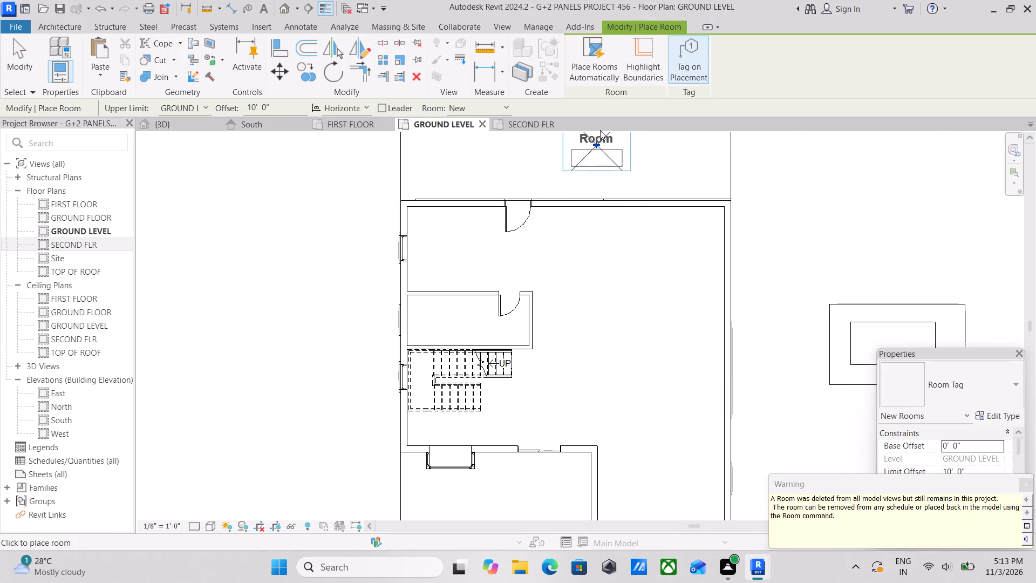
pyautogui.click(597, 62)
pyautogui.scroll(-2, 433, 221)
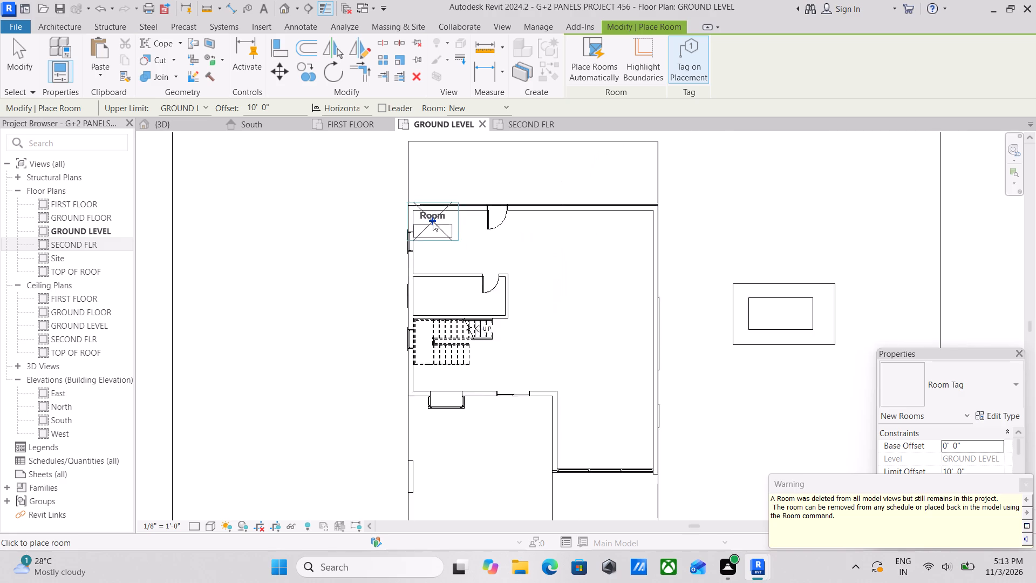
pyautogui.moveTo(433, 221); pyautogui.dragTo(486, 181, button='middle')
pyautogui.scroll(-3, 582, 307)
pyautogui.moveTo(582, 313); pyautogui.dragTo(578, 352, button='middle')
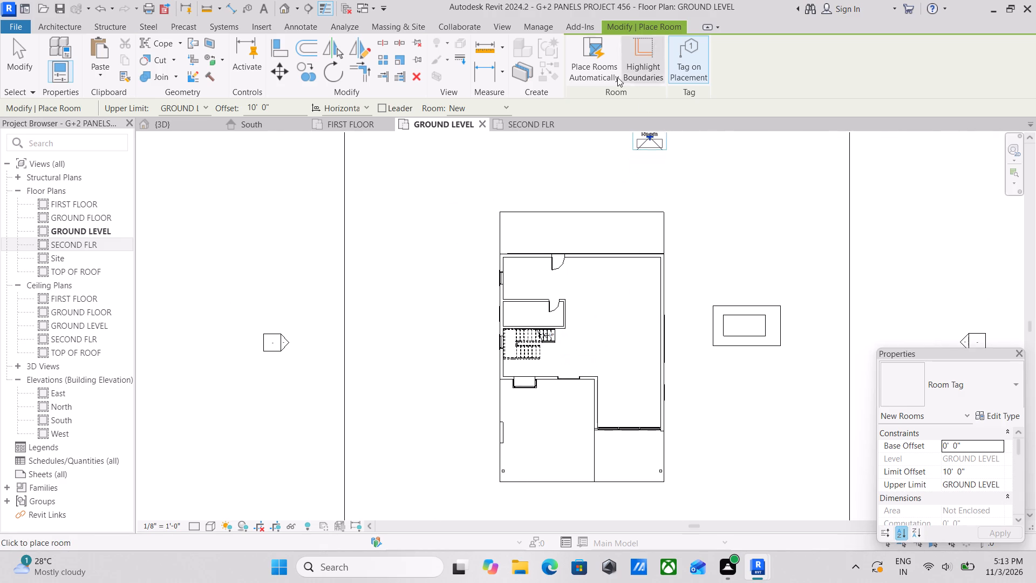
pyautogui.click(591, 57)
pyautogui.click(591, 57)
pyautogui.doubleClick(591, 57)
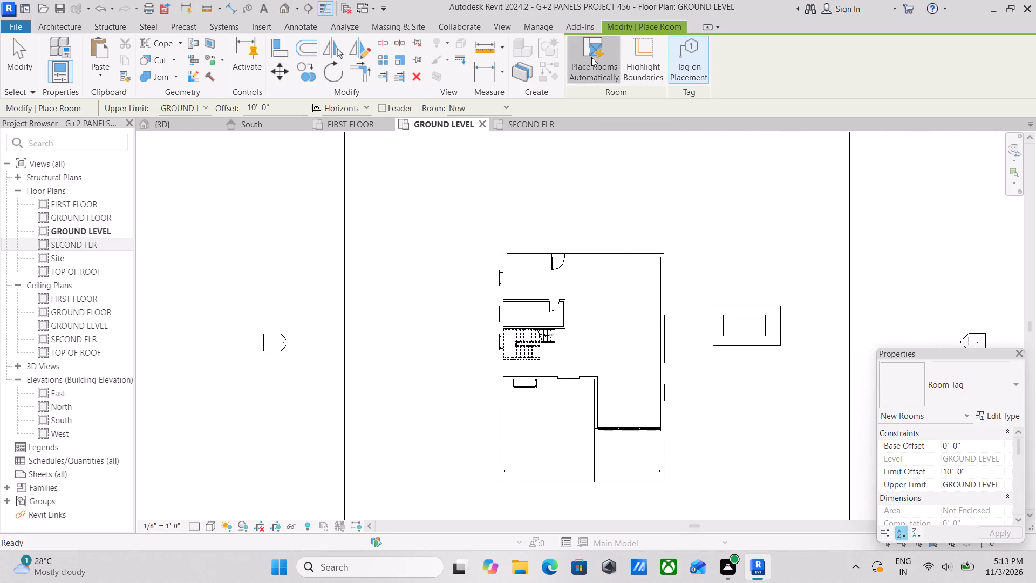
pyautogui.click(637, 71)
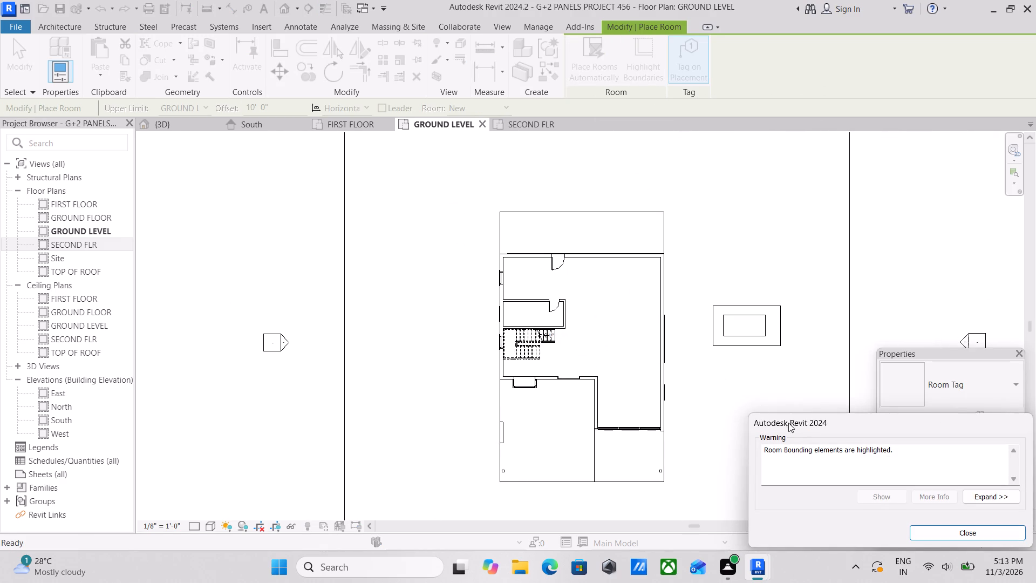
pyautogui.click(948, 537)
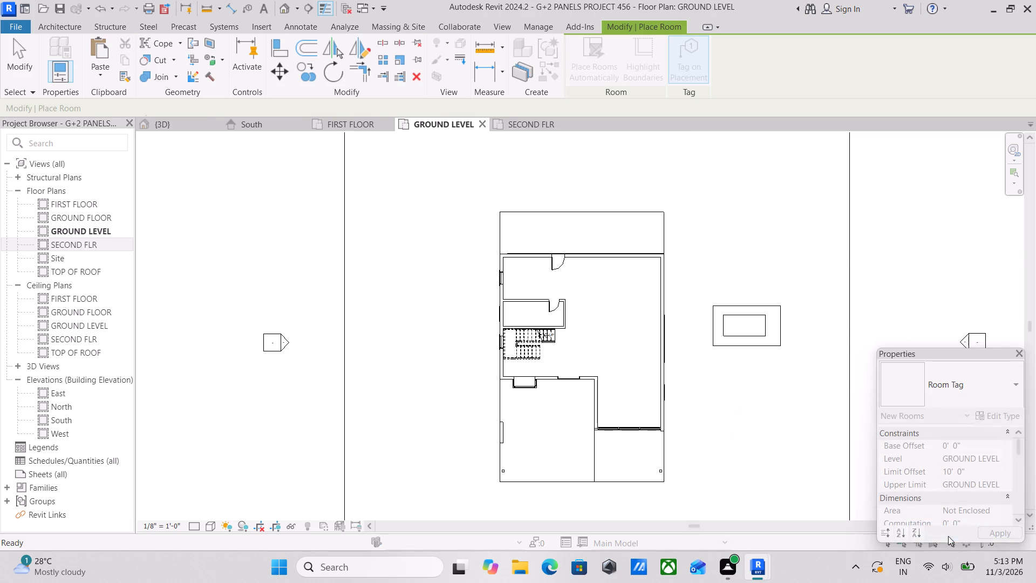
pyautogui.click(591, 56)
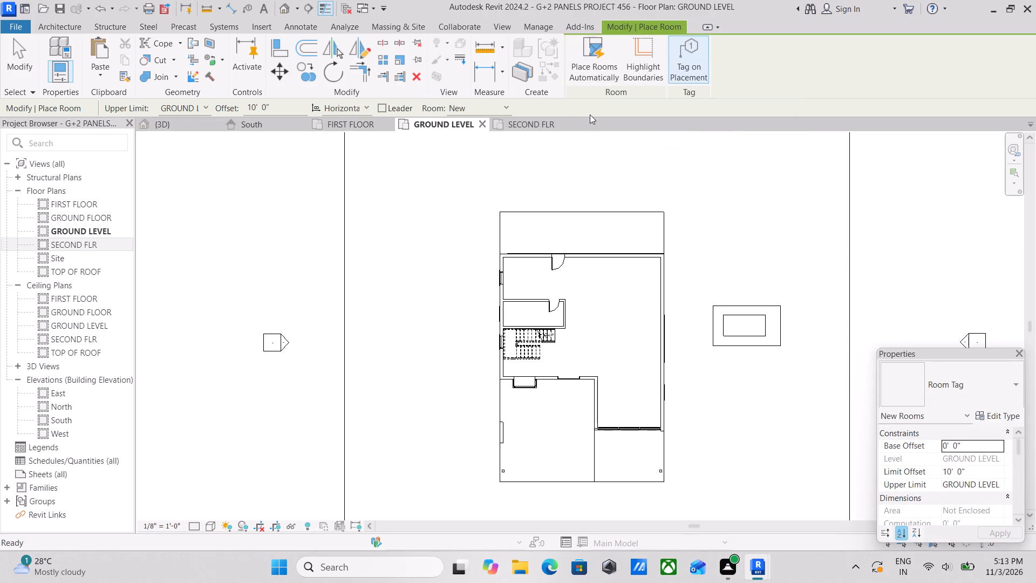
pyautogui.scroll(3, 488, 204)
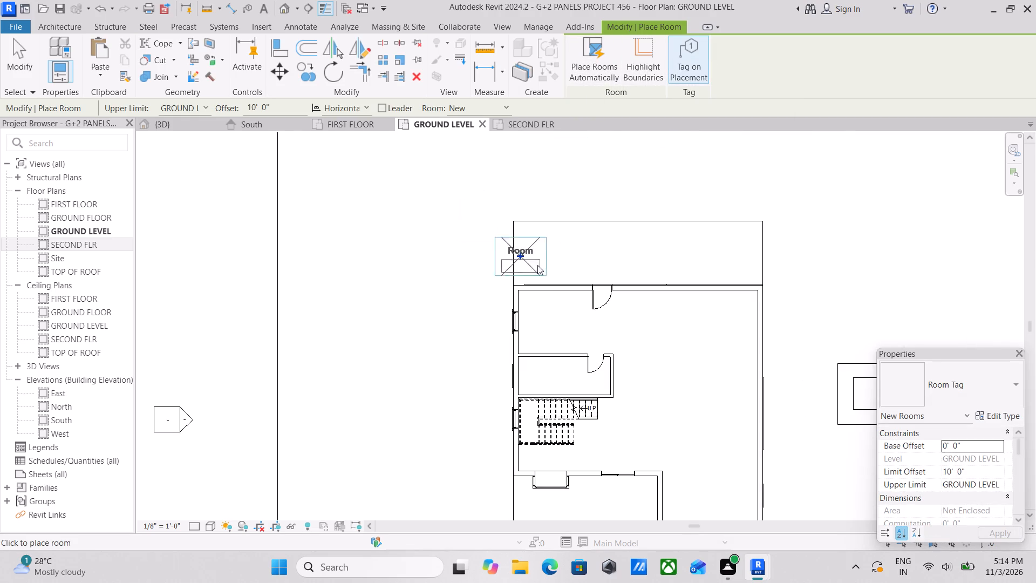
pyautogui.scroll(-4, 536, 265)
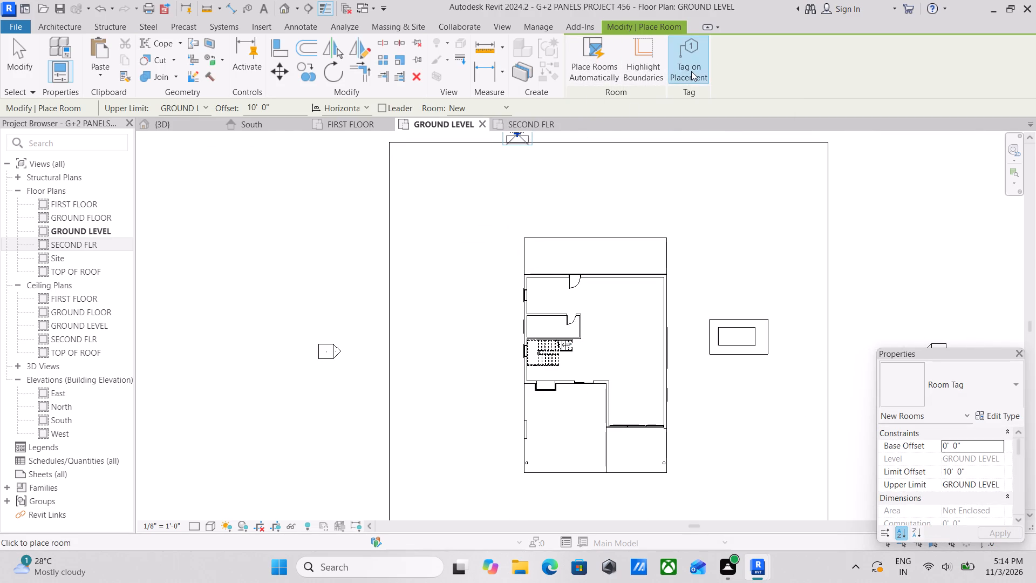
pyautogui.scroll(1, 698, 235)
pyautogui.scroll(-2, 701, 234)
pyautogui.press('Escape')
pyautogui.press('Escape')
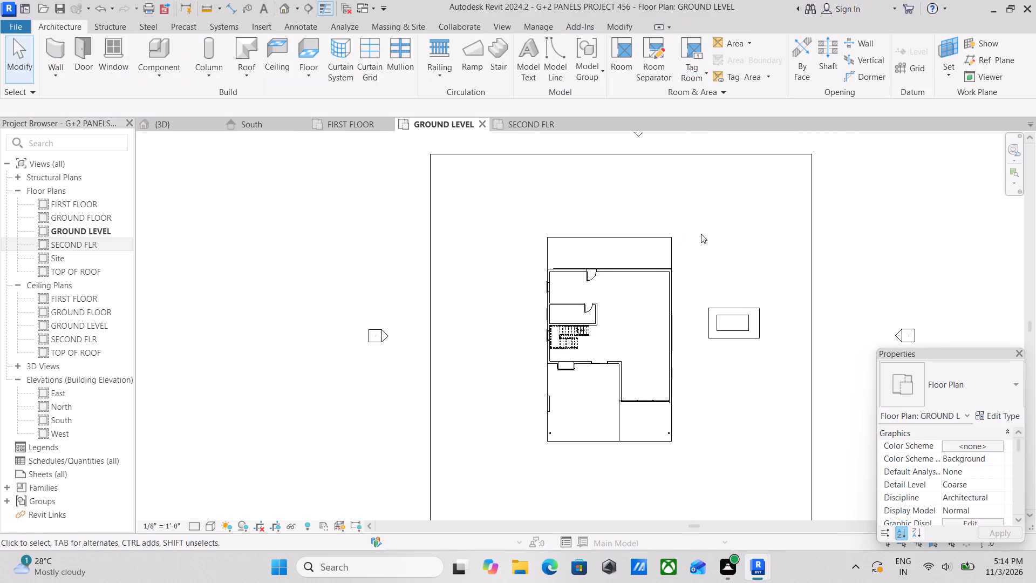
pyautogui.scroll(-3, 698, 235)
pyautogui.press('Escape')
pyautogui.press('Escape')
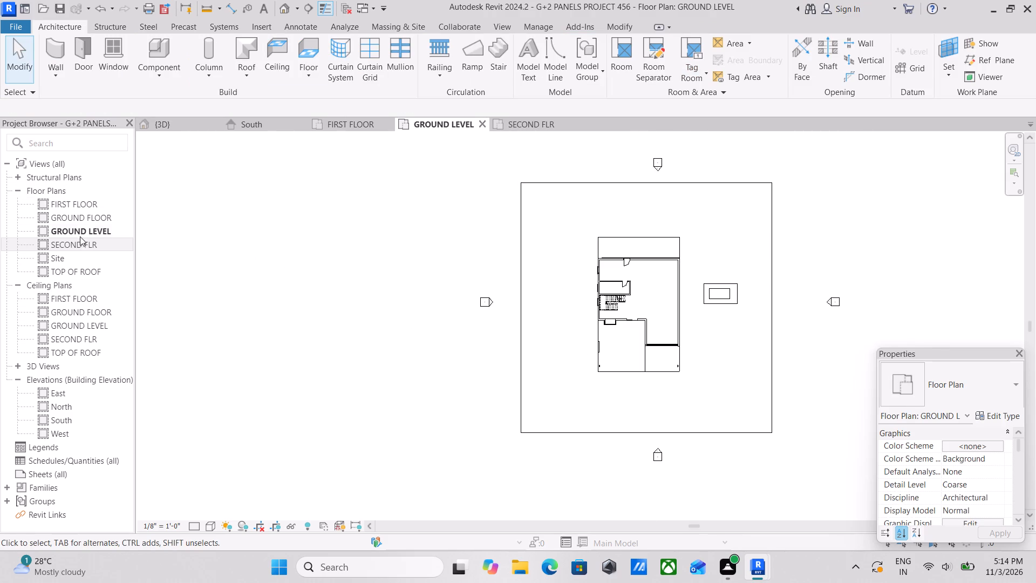
# Open the GROUND FLOOR plan and place tagged rooms automatically in all its enclosed areas.
pyautogui.doubleClick(75, 213)
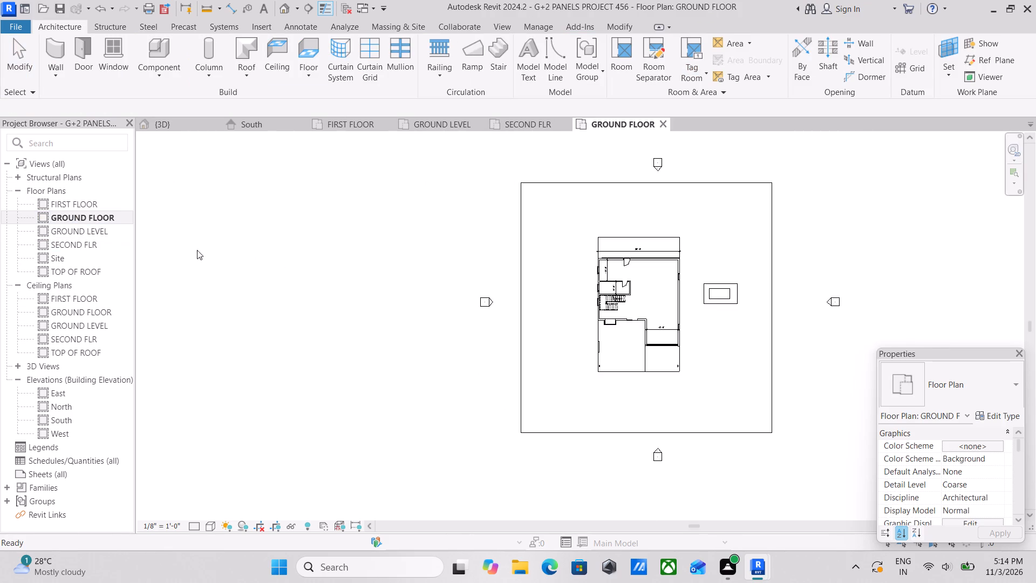
pyautogui.scroll(3, 784, 325)
pyautogui.scroll(2, 583, 295)
pyautogui.scroll(1, 530, 265)
pyautogui.moveTo(530, 267); pyautogui.dragTo(529, 310, button='middle')
pyautogui.scroll(1, 529, 308)
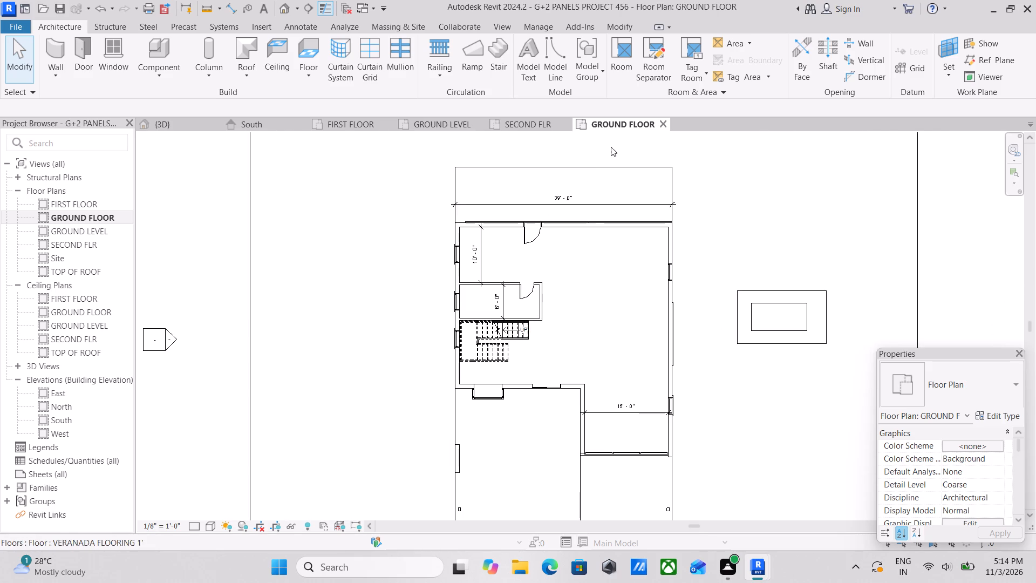
pyautogui.click(629, 67)
pyautogui.click(604, 73)
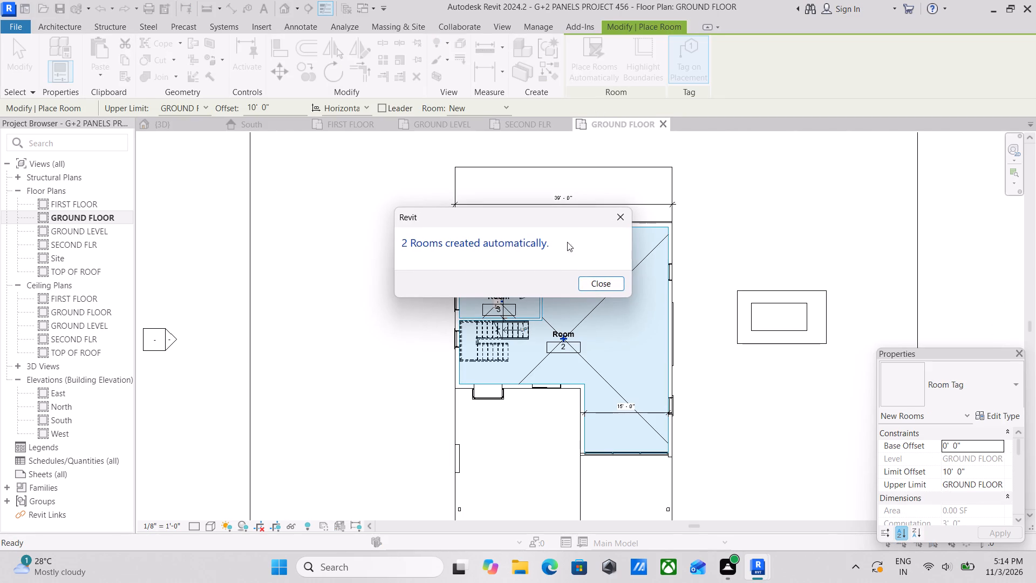
pyautogui.click(585, 271)
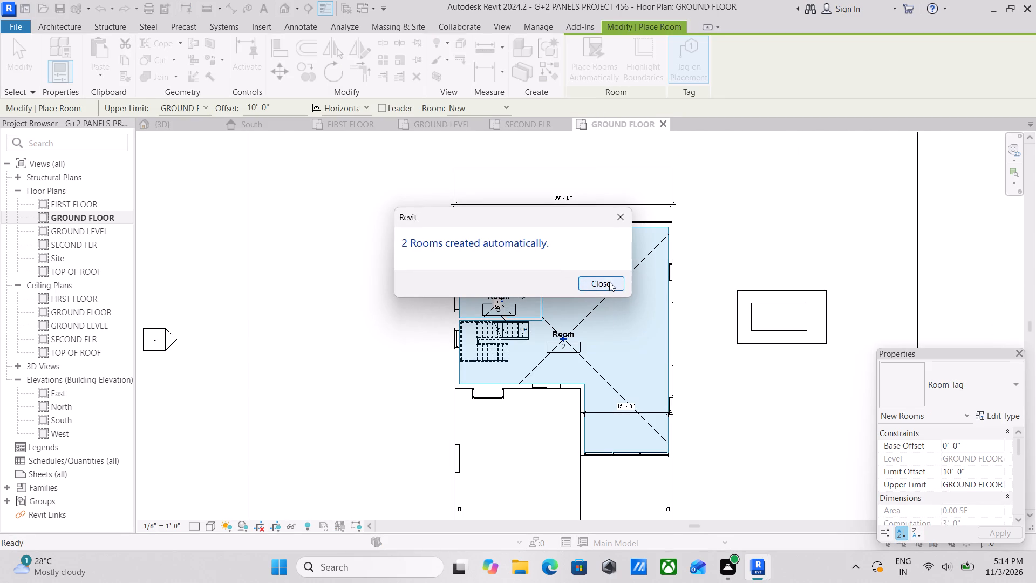
pyautogui.click(609, 281)
# Draw a vertical room separation line about 10' long from the small room's upper outer corner to the exterior wall, beside the door.
pyautogui.scroll(1, 607, 371)
pyautogui.scroll(3, 468, 305)
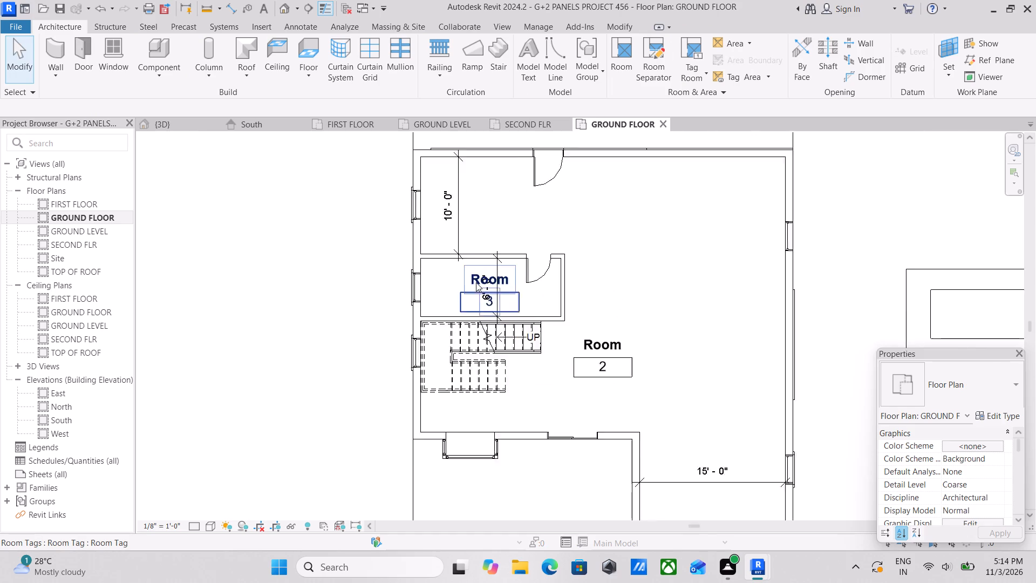
pyautogui.scroll(2, 476, 282)
pyautogui.scroll(-2, 502, 270)
pyautogui.moveTo(502, 270); pyautogui.dragTo(496, 303, button='middle')
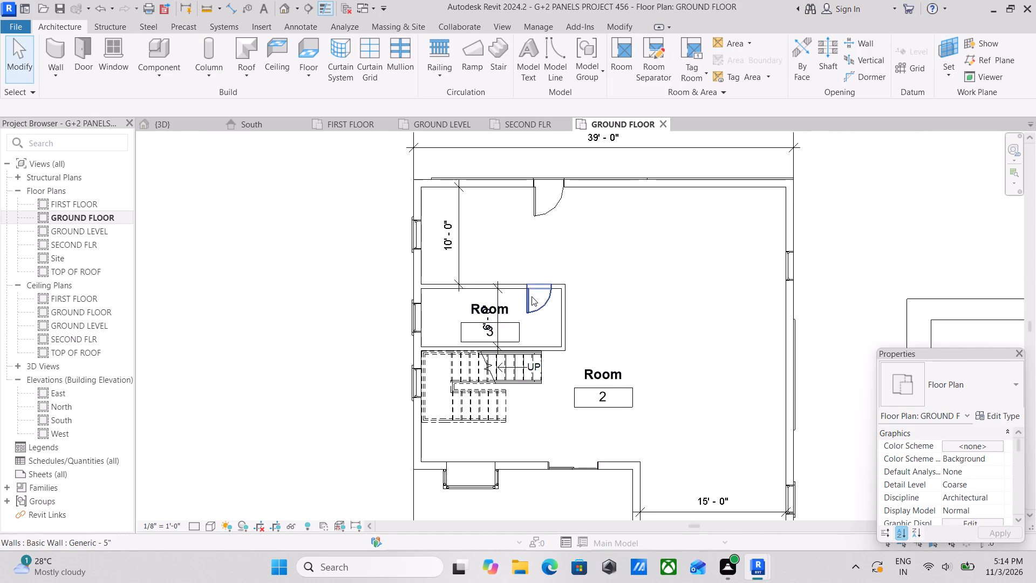
pyautogui.scroll(-2, 537, 298)
pyautogui.moveTo(537, 298); pyautogui.dragTo(536, 308, button='middle')
pyautogui.scroll(1, 536, 313)
pyautogui.click(660, 72)
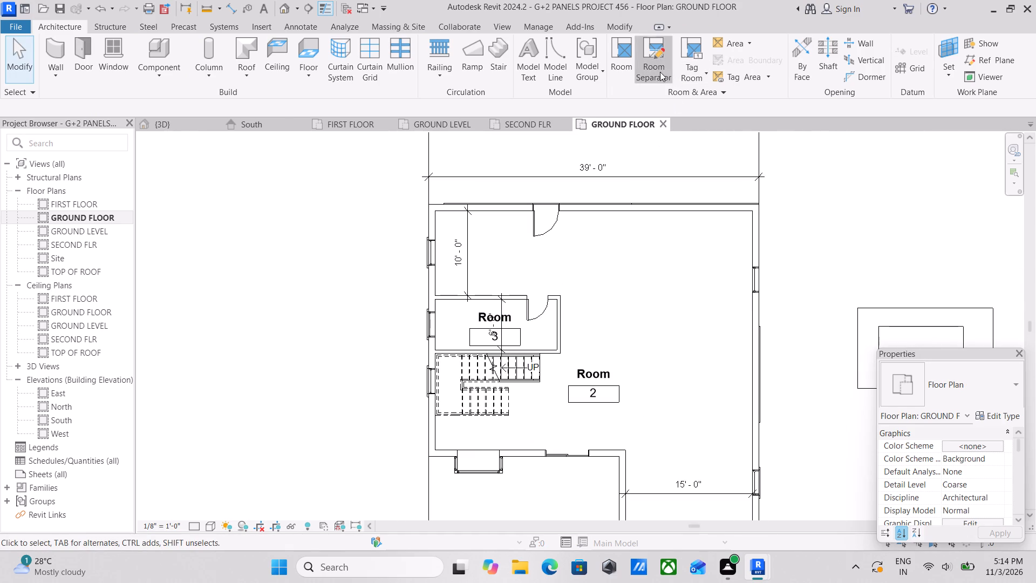
pyautogui.scroll(2, 554, 283)
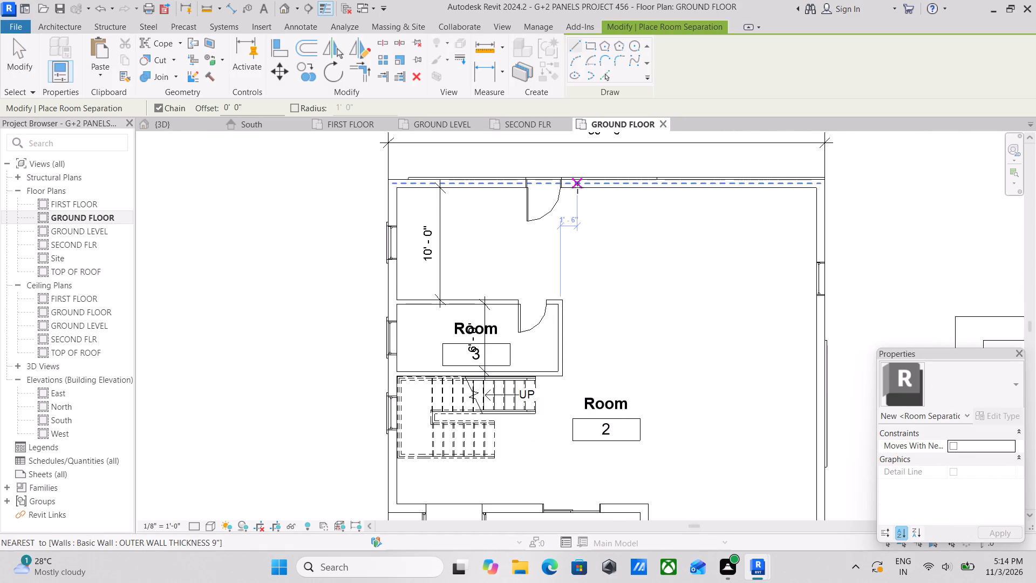
pyautogui.click(562, 302)
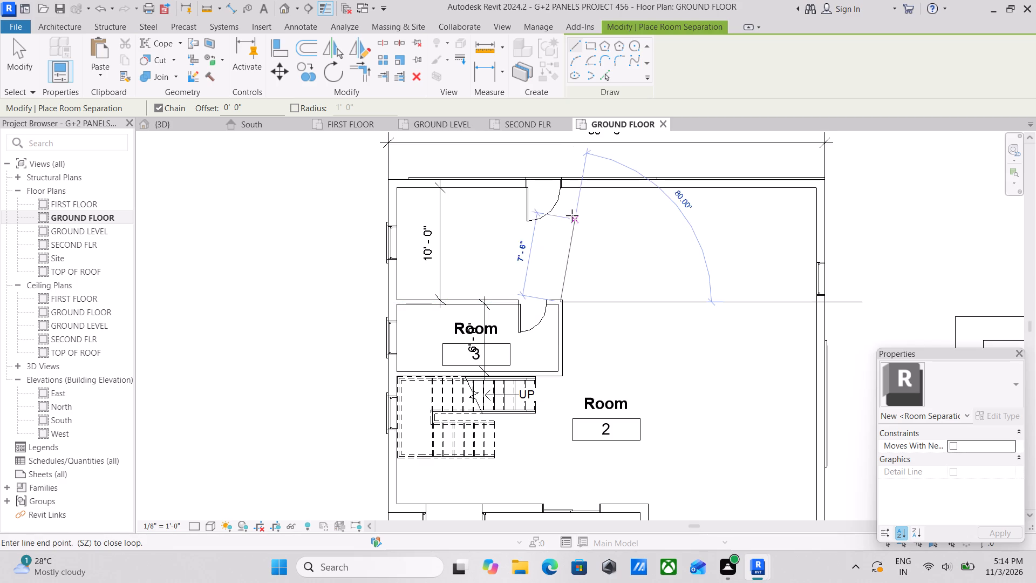
pyautogui.scroll(3, 558, 192)
pyautogui.click(561, 186)
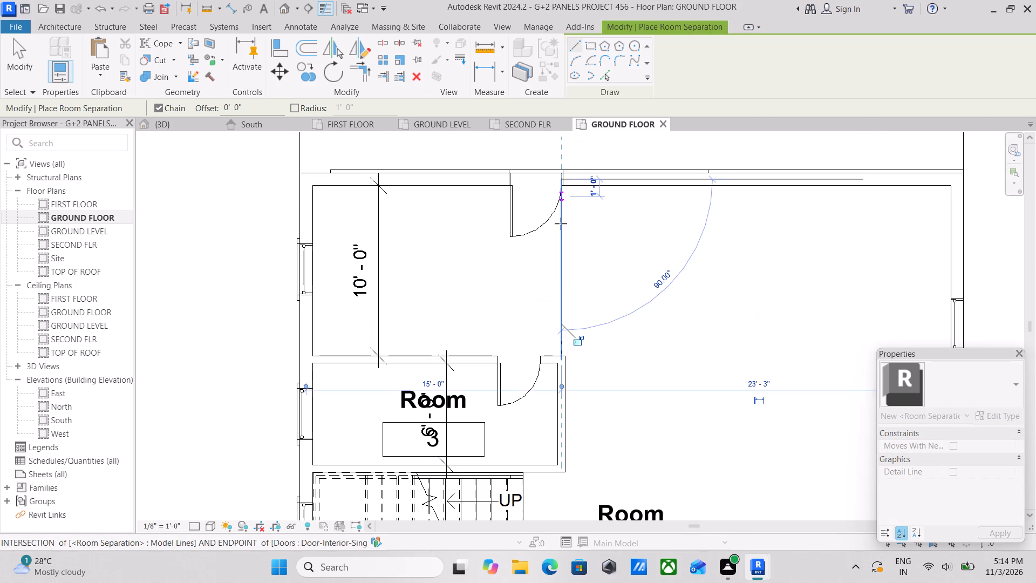
pyautogui.scroll(-3, 601, 339)
pyautogui.press('Escape')
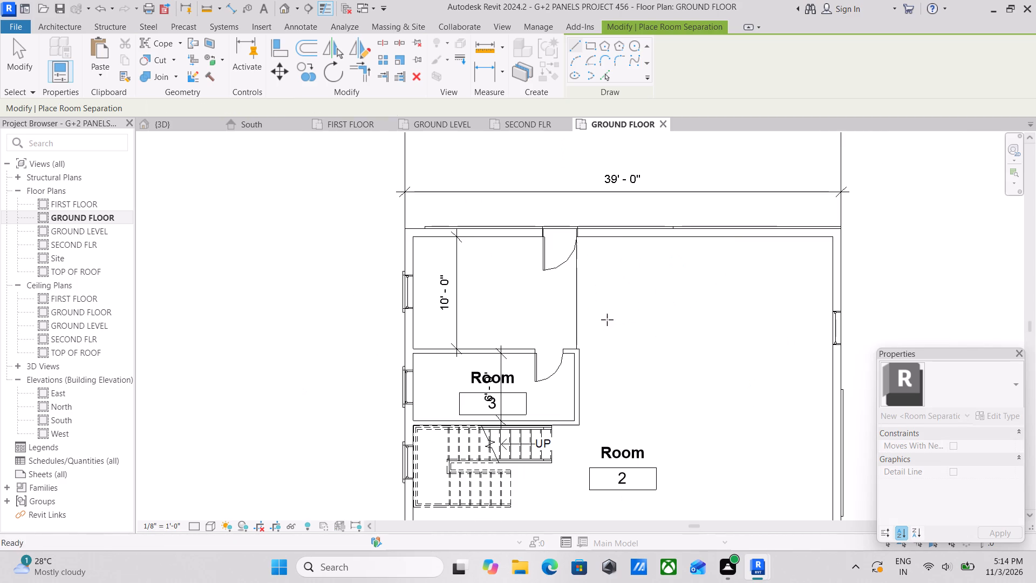
pyautogui.scroll(-3, 658, 311)
pyautogui.moveTo(655, 303); pyautogui.dragTo(619, 220, button='middle')
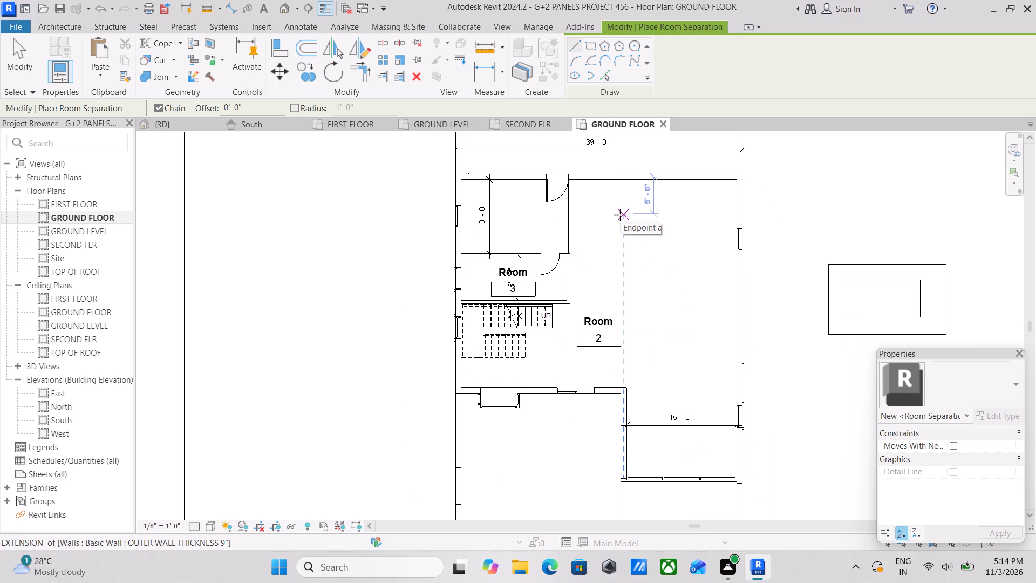
# Draw a vertical room separation line about 28' 7 1/2" long from the inner wall corner beside the 15' bay to the far exterior wall.
pyautogui.scroll(2, 748, 281)
pyautogui.scroll(-2, 671, 242)
pyautogui.moveTo(673, 246); pyautogui.dragTo(687, 267, button='middle')
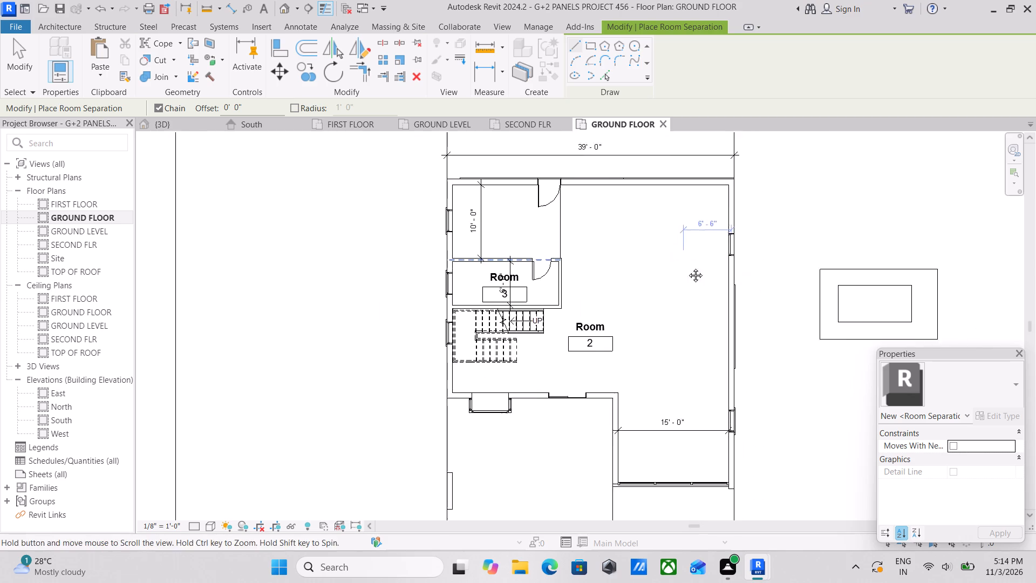
pyautogui.moveTo(687, 267); pyautogui.dragTo(694, 282, button='middle')
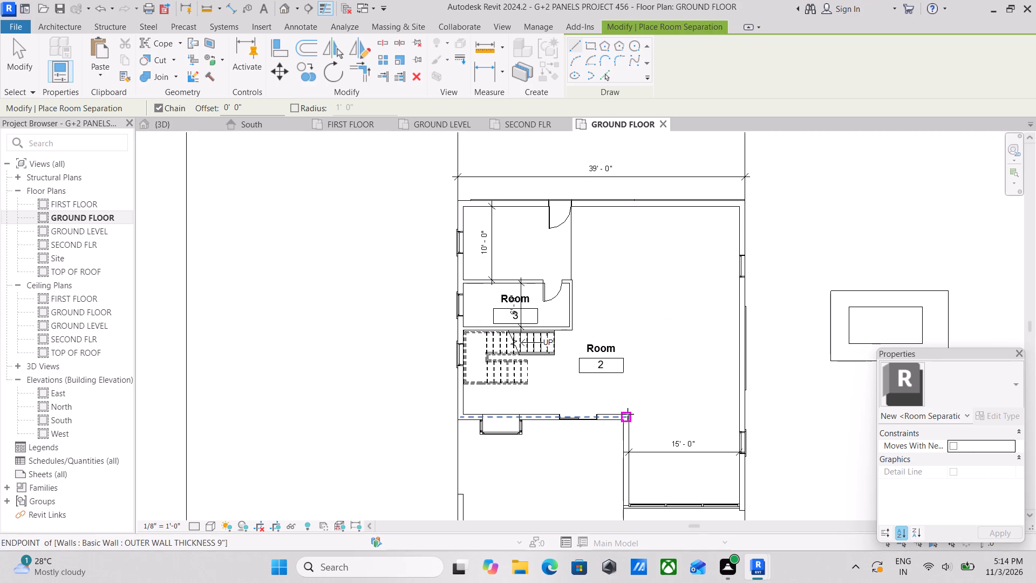
pyautogui.scroll(2, 632, 376)
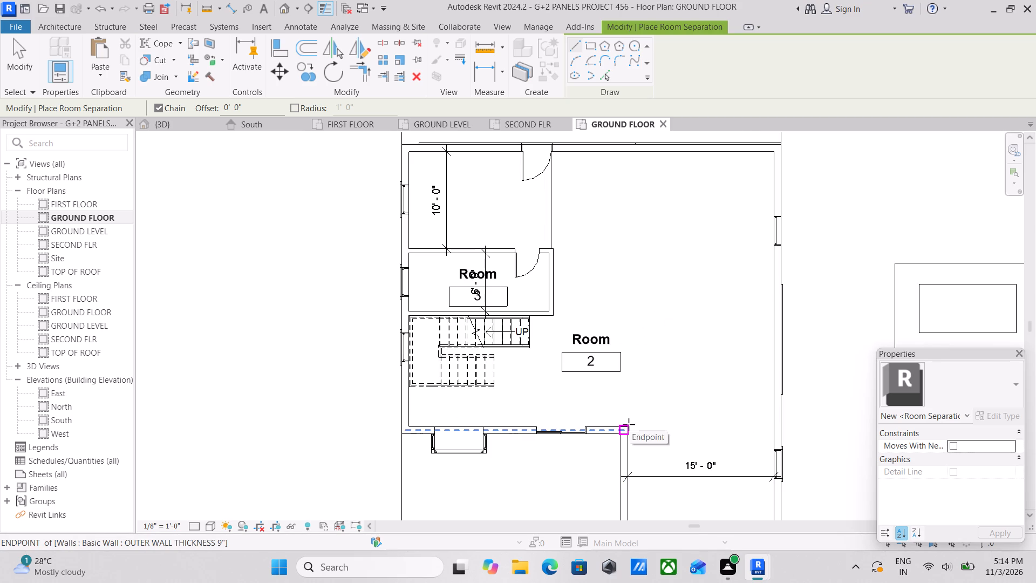
pyautogui.scroll(-2, 649, 369)
pyautogui.moveTo(647, 363); pyautogui.dragTo(653, 351, button='middle')
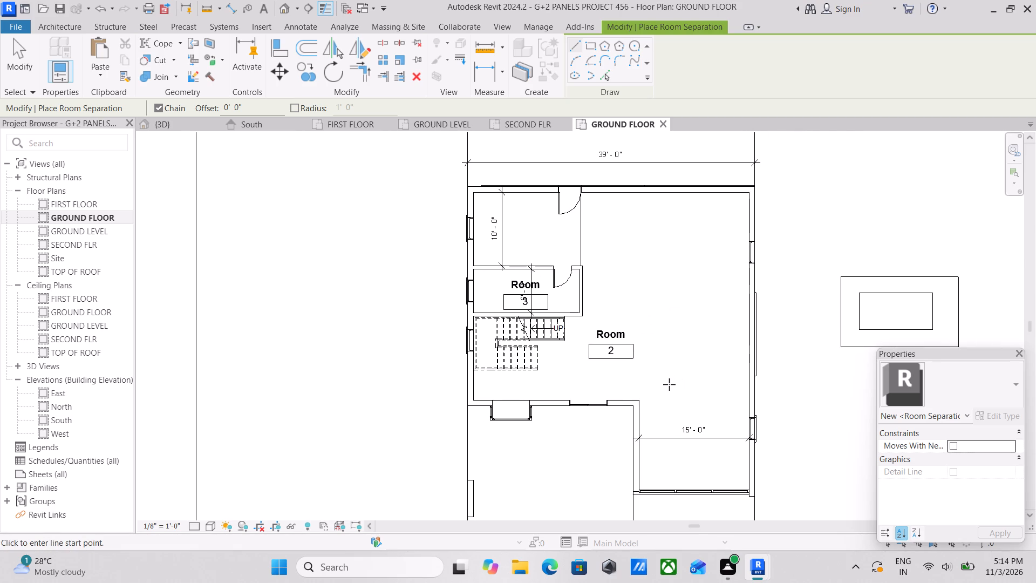
pyautogui.click(637, 400)
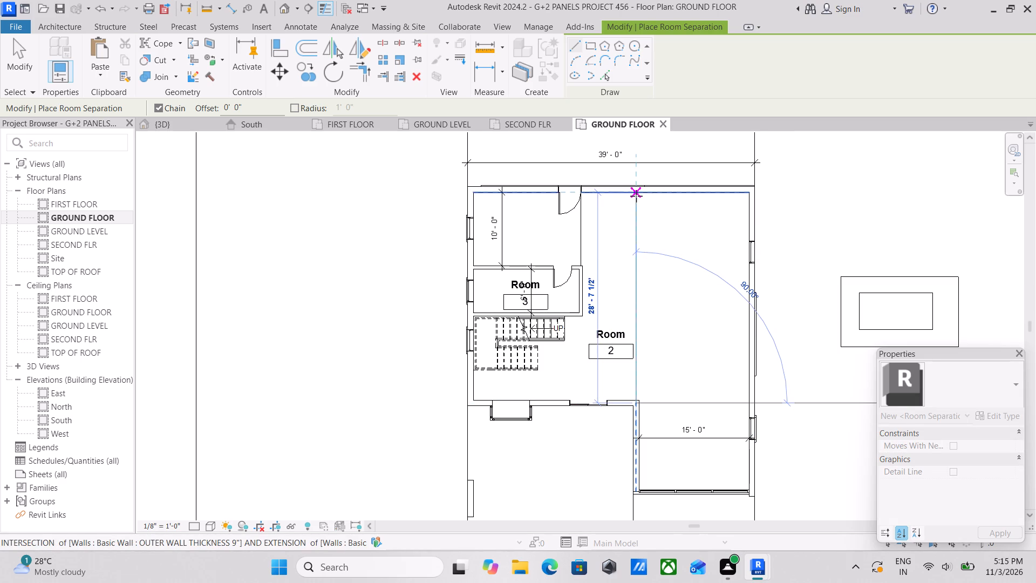
pyautogui.click(636, 195)
pyautogui.scroll(-1, 716, 309)
pyautogui.moveTo(715, 306); pyautogui.dragTo(734, 273, button='middle')
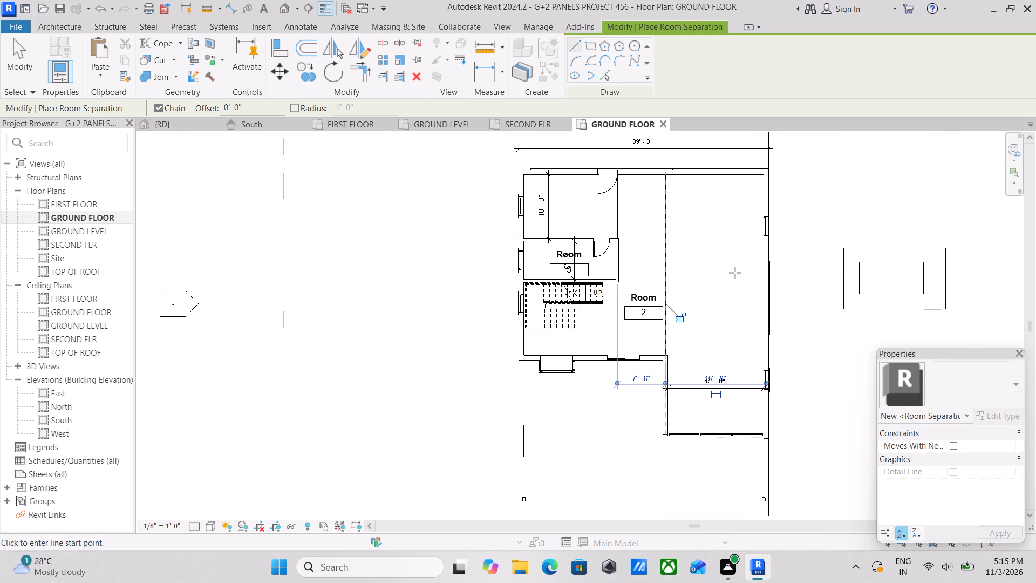
pyautogui.press('Escape')
pyautogui.press('Escape')
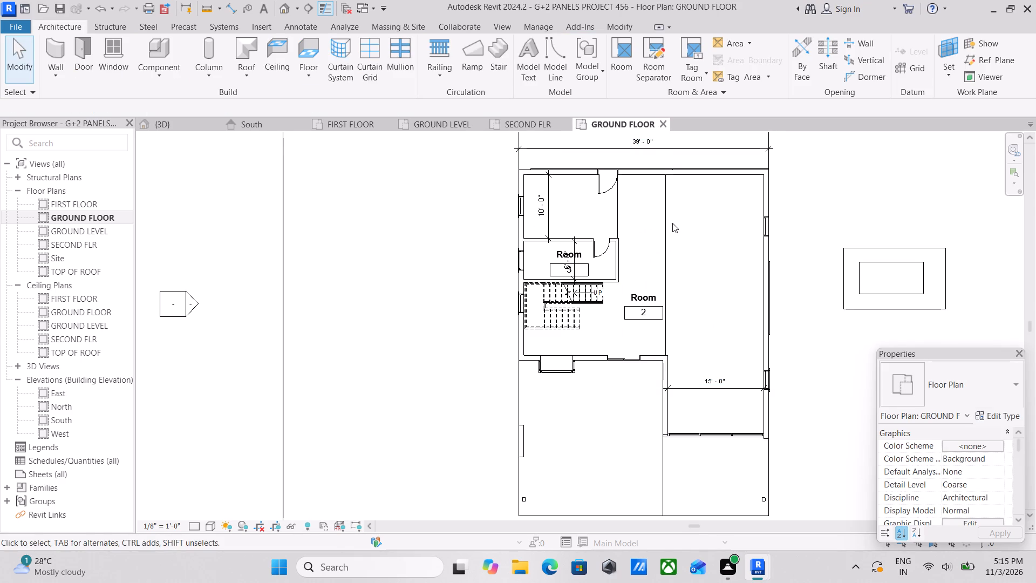
# Place tagged rooms in the large area beyond the new separation line and in the 10' deep corner space.
pyautogui.moveTo(672, 223); pyautogui.dragTo(671, 276, button='middle')
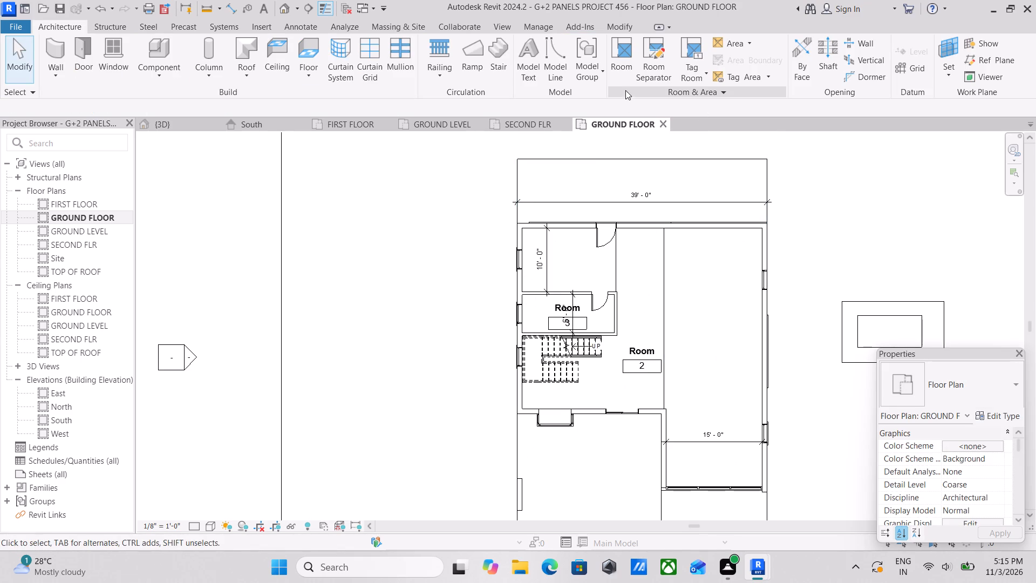
pyautogui.click(625, 59)
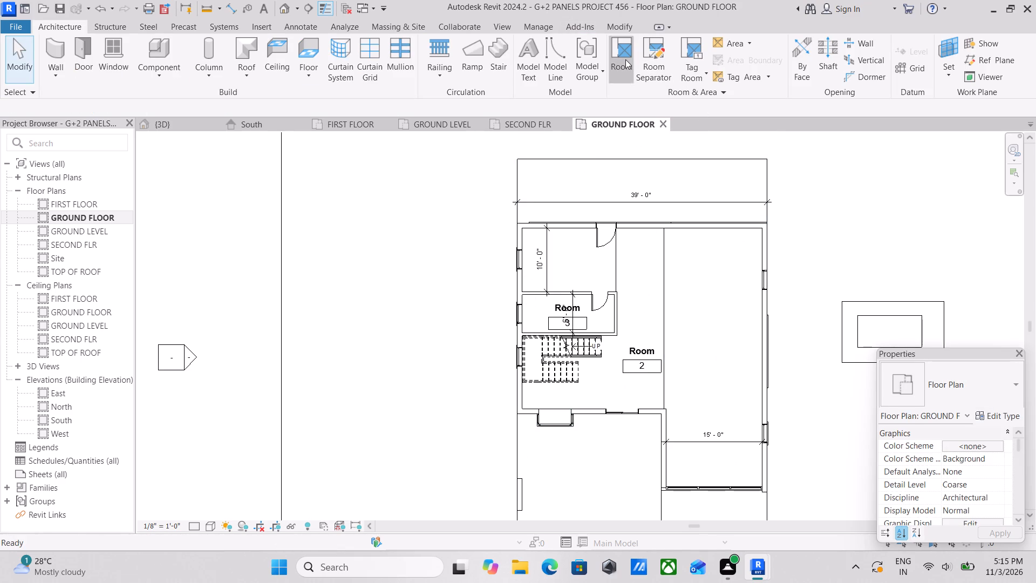
pyautogui.click(710, 303)
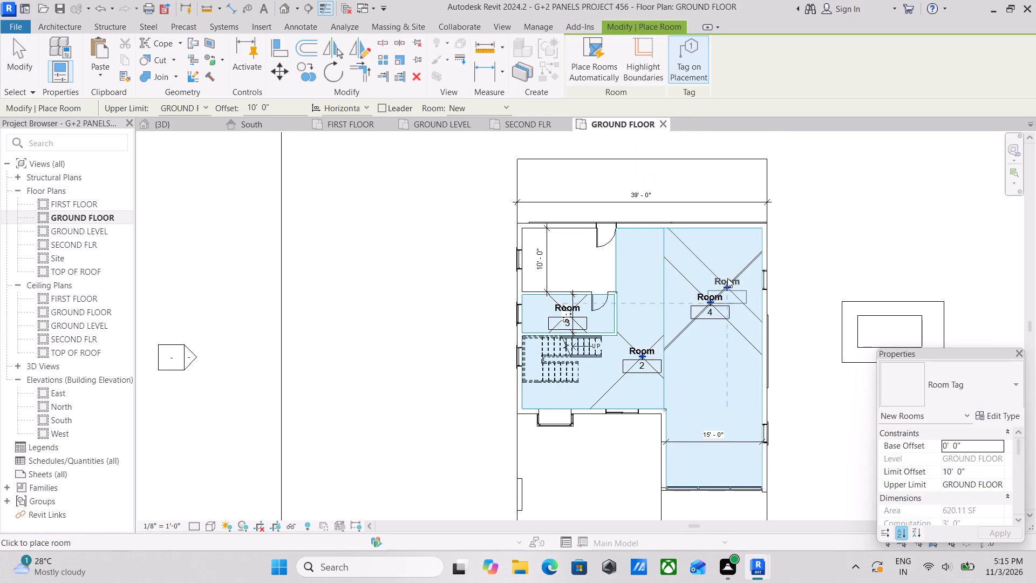
pyautogui.moveTo(724, 263); pyautogui.dragTo(721, 254, button='middle')
pyautogui.click(568, 242)
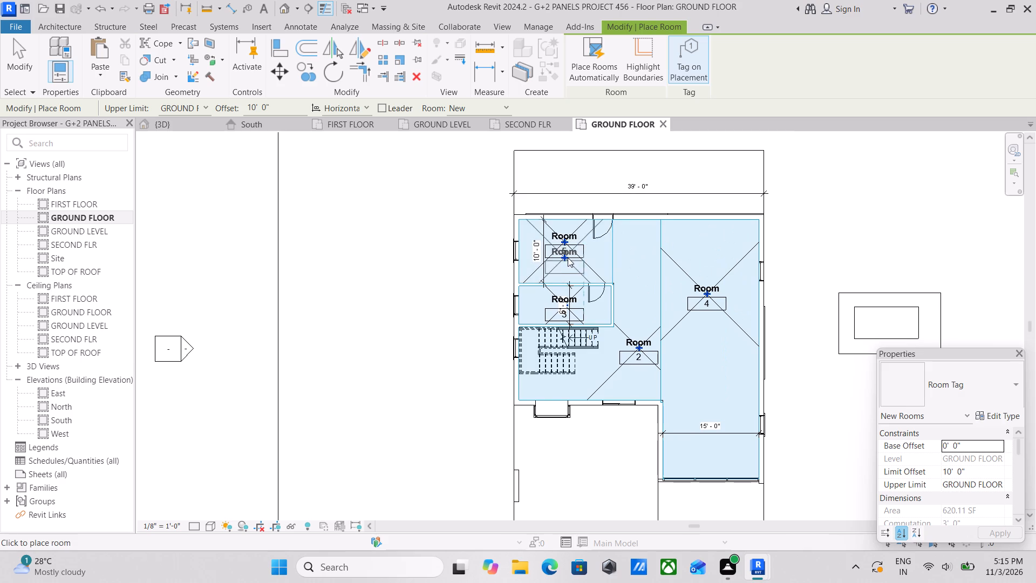
pyautogui.scroll(1, 568, 257)
pyautogui.press('Escape')
pyautogui.press('Escape')
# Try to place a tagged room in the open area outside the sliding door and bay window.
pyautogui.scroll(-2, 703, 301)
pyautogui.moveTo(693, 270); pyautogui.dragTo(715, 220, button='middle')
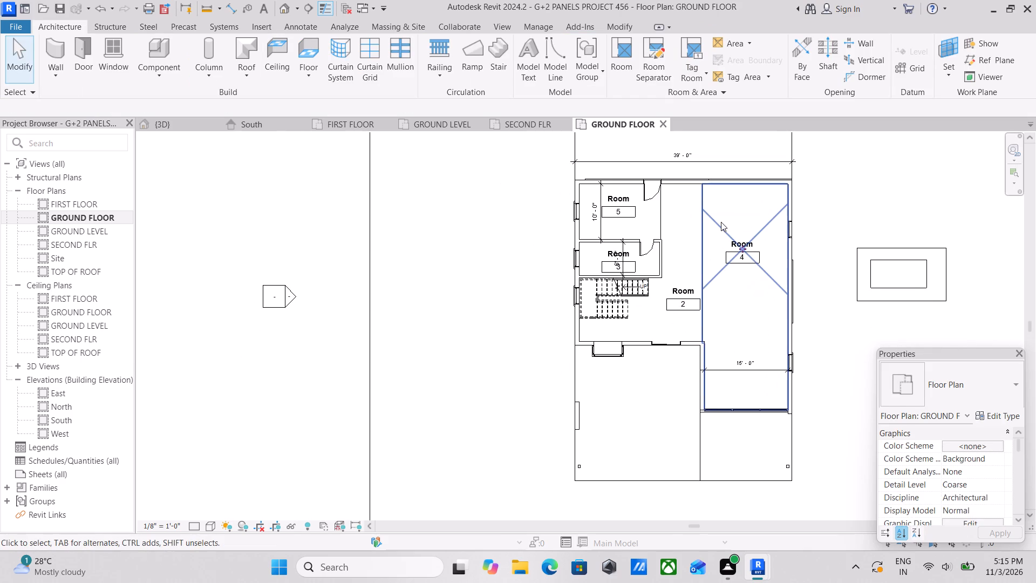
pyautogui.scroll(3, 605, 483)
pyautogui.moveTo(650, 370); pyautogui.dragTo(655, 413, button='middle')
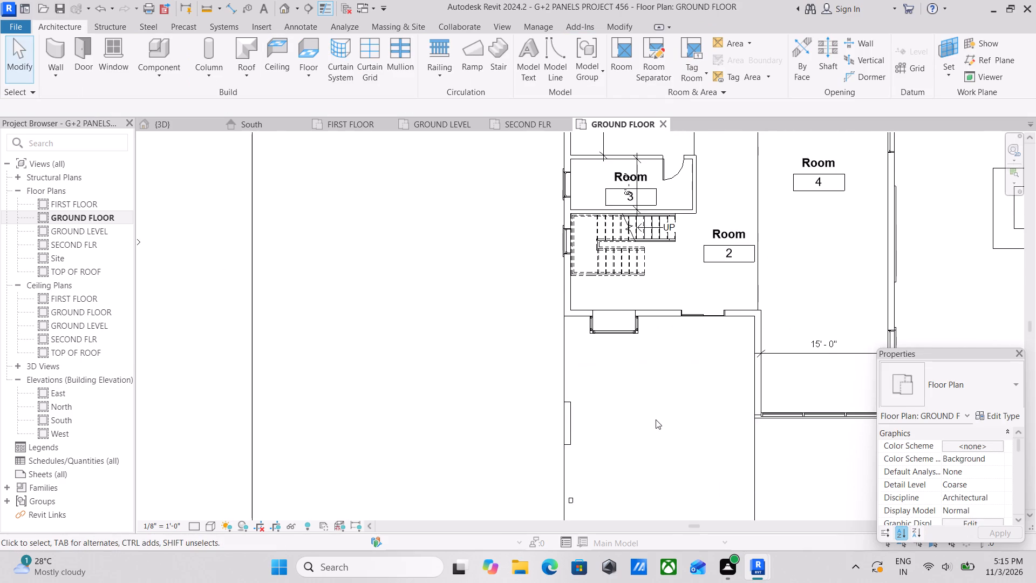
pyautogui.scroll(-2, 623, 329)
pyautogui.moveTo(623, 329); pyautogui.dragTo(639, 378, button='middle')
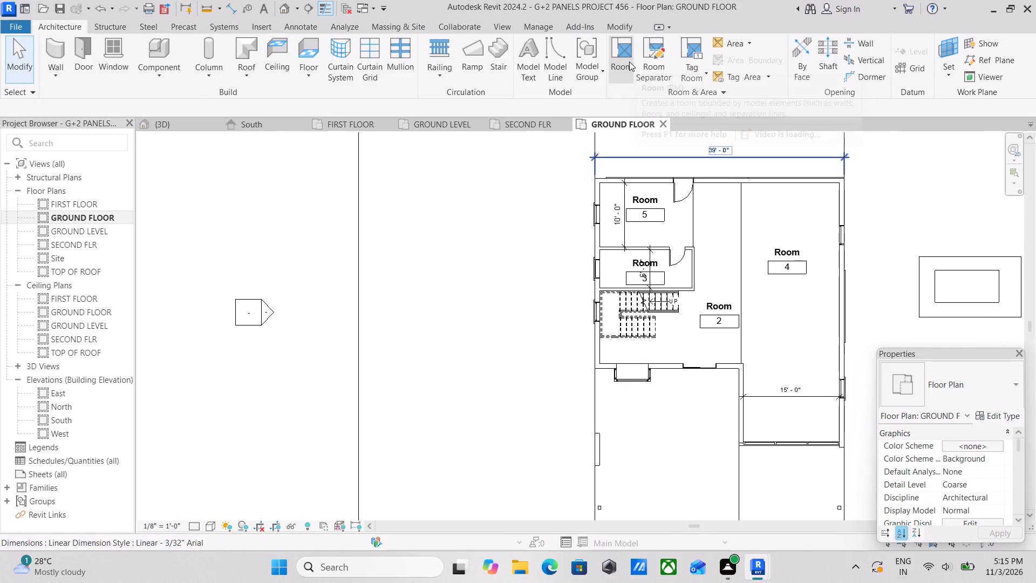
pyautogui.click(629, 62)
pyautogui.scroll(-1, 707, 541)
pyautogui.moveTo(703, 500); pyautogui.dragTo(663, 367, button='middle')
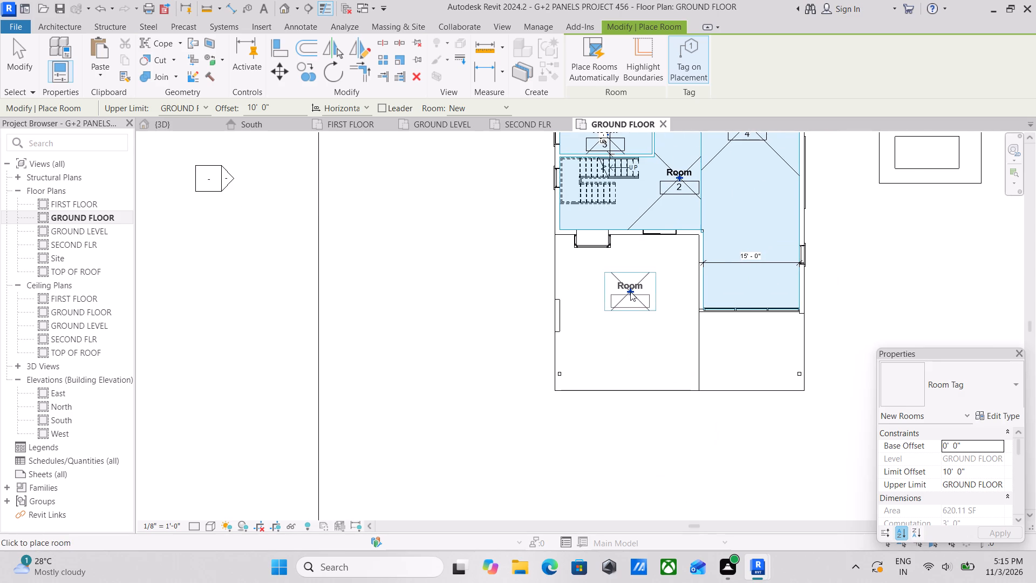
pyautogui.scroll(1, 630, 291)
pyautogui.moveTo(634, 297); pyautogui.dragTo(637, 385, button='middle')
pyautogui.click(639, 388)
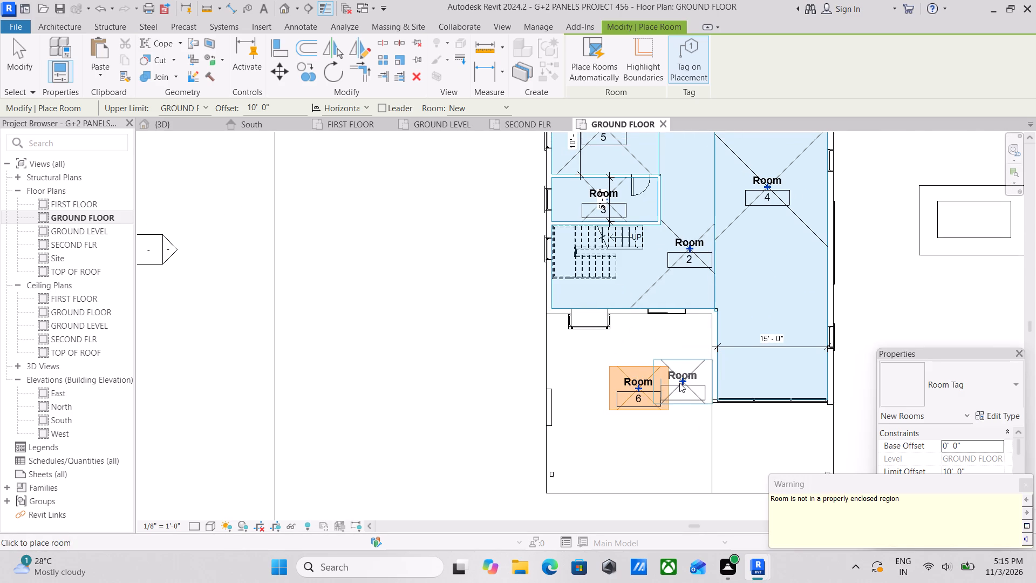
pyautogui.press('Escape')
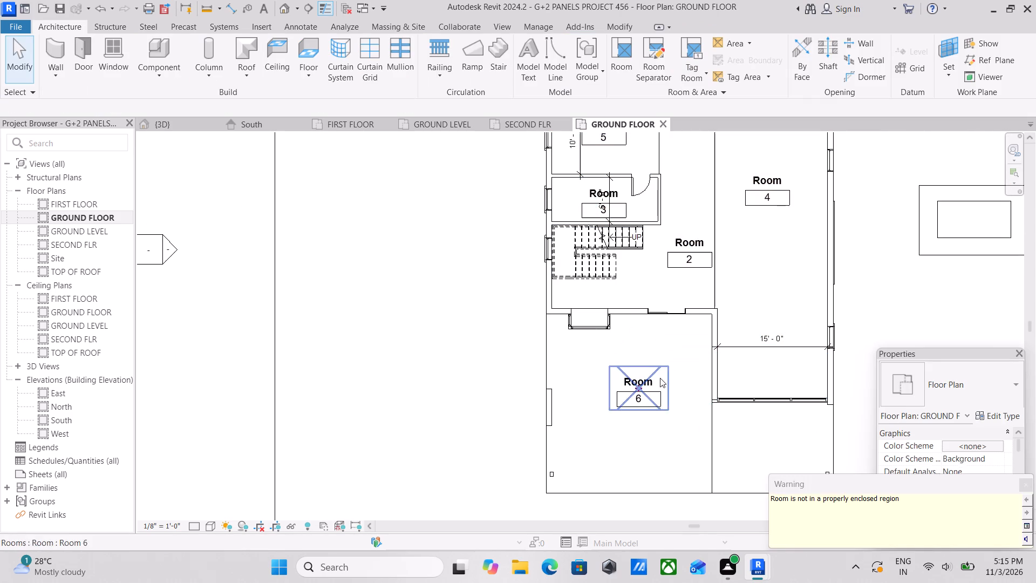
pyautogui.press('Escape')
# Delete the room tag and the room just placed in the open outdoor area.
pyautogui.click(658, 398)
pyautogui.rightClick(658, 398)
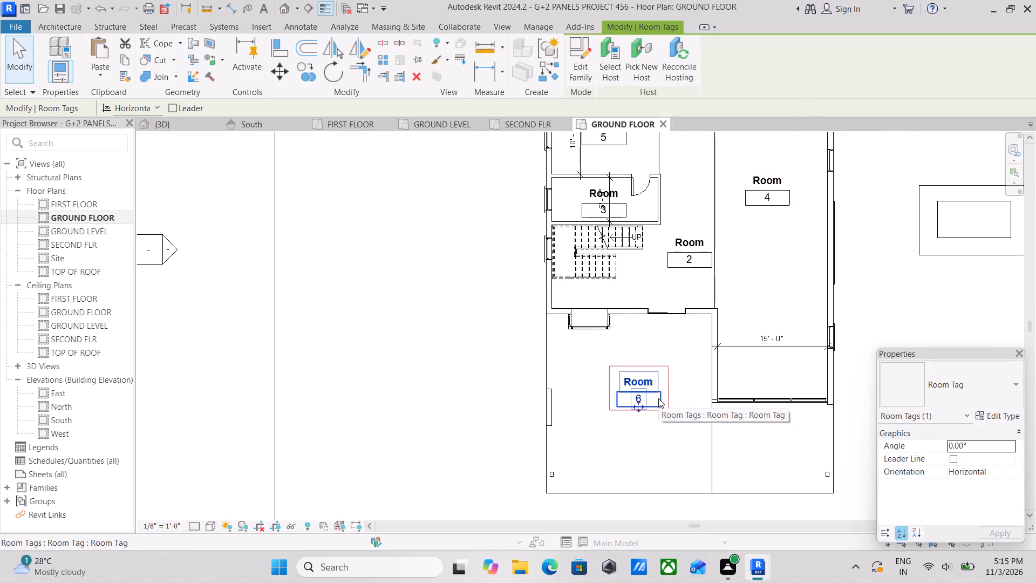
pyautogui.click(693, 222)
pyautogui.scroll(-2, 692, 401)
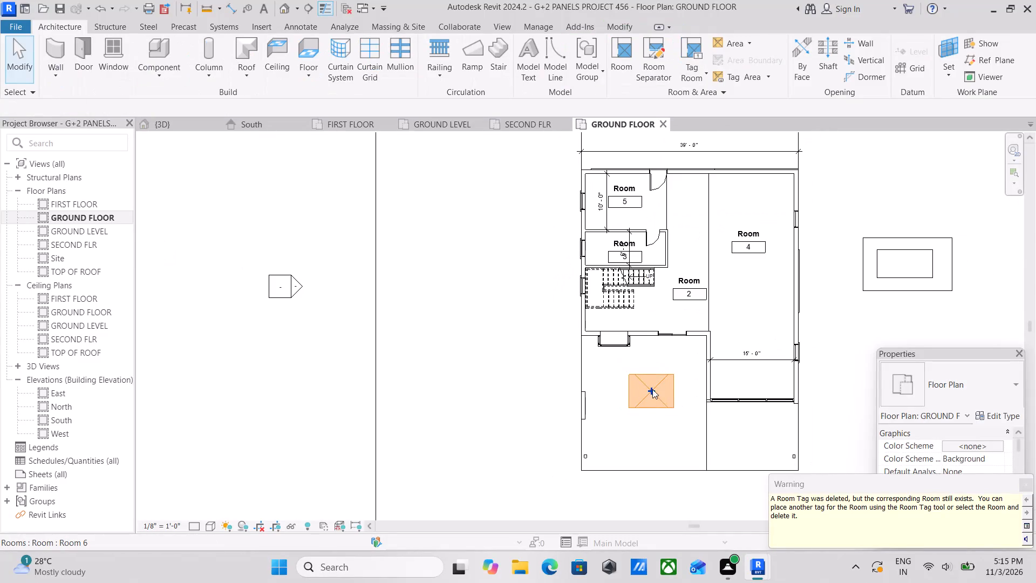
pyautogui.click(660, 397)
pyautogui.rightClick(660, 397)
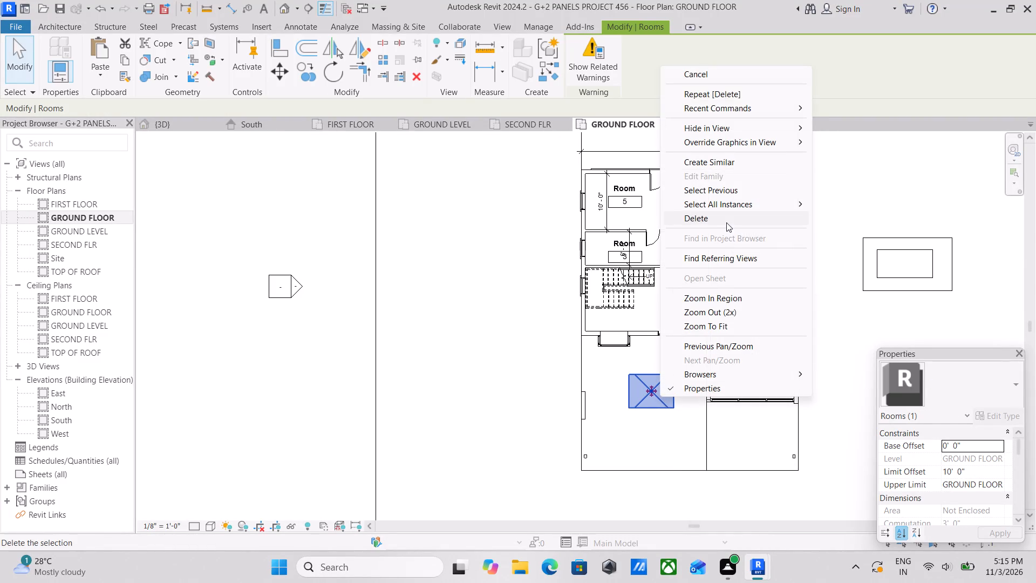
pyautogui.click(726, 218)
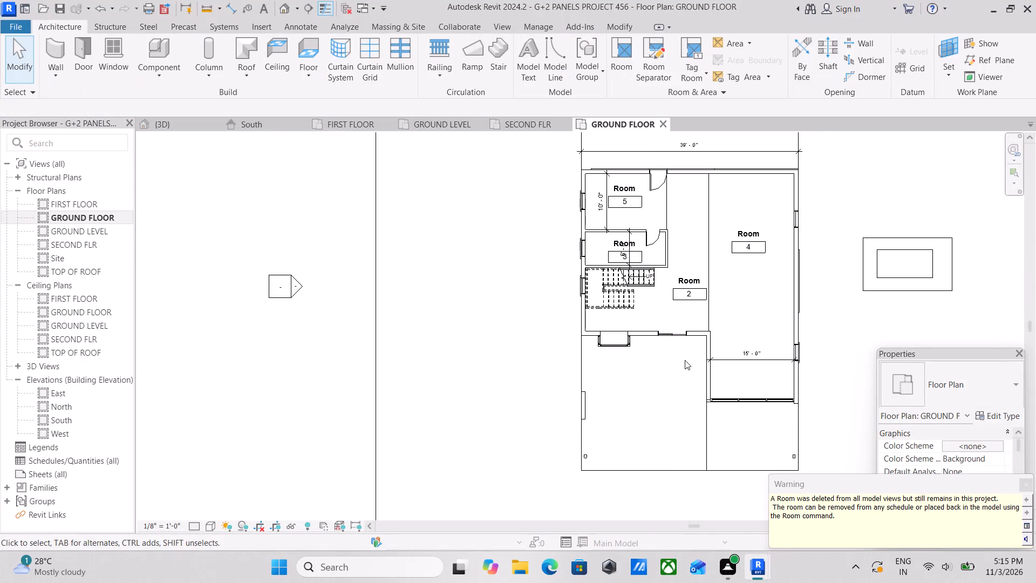
# Rename room 4, the large area beside the long separation line, as LIVING AND DINING ROOM.
pyautogui.scroll(2, 665, 323)
pyautogui.moveTo(666, 318); pyautogui.dragTo(658, 399, button='middle')
pyautogui.scroll(2, 669, 354)
pyautogui.moveTo(592, 377); pyautogui.dragTo(512, 383, button='middle')
pyautogui.scroll(-2, 618, 368)
pyautogui.moveTo(618, 368); pyautogui.dragTo(495, 316, button='middle')
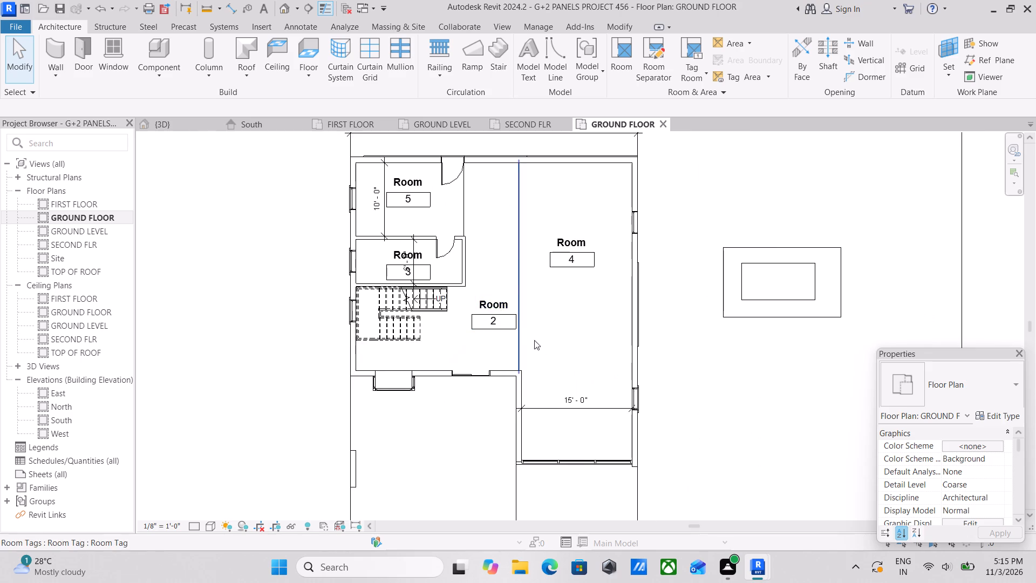
pyautogui.moveTo(540, 344); pyautogui.dragTo(559, 403, button='middle')
pyautogui.doubleClick(582, 295)
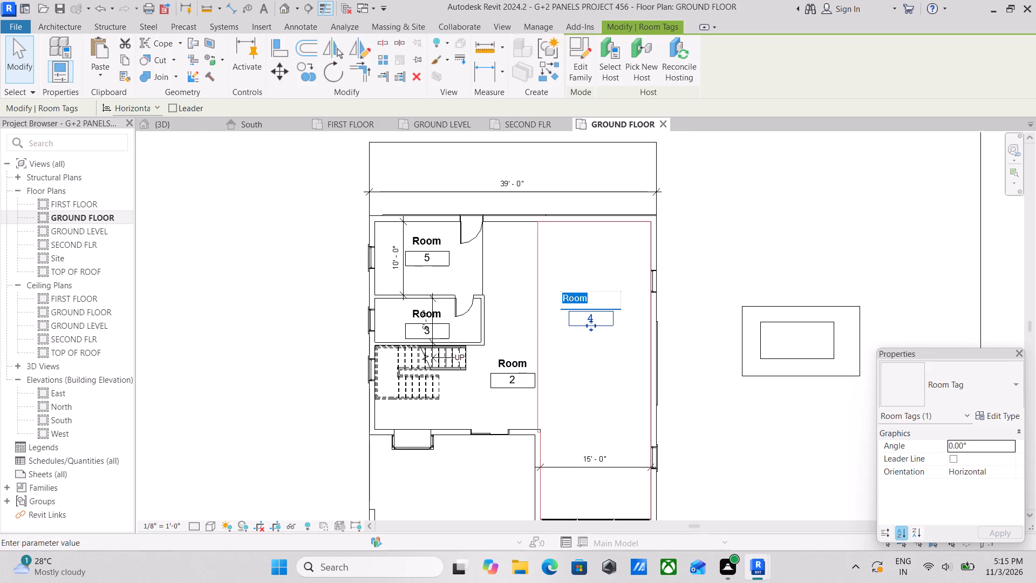
pyautogui.write('LIC')
pyautogui.press('BackSpace')
pyautogui.write('VINF')
pyautogui.press('BackSpace')
pyautogui.write('G AND')
pyautogui.press('space')
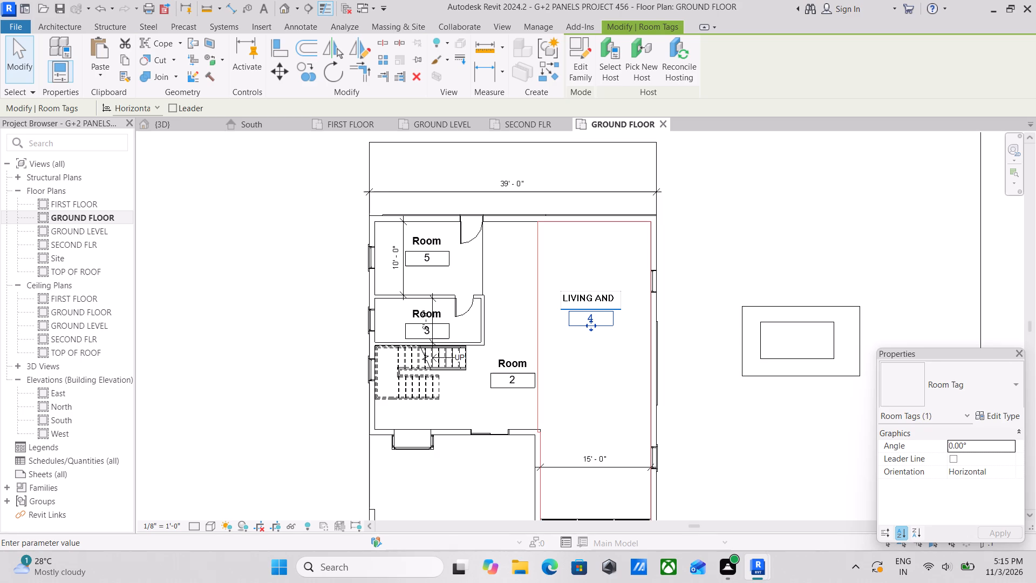
pyautogui.write('DININ')
pyautogui.write('G')
pyautogui.press('space')
pyautogui.write('ROOM')
pyautogui.press('Return')
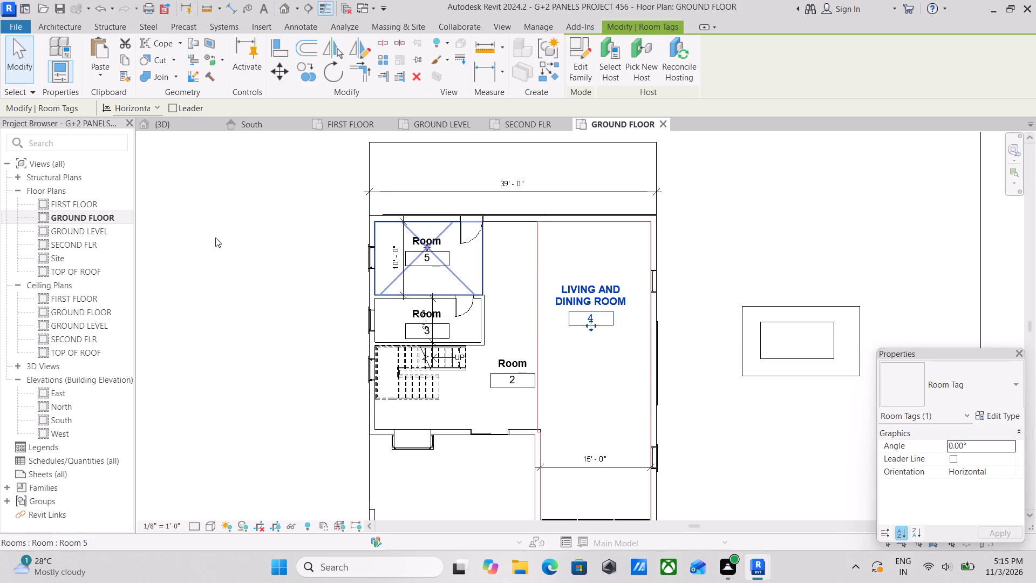
# Rename room 5, the 10' deep corner room, as KITCHEN.
pyautogui.doubleClick(427, 238)
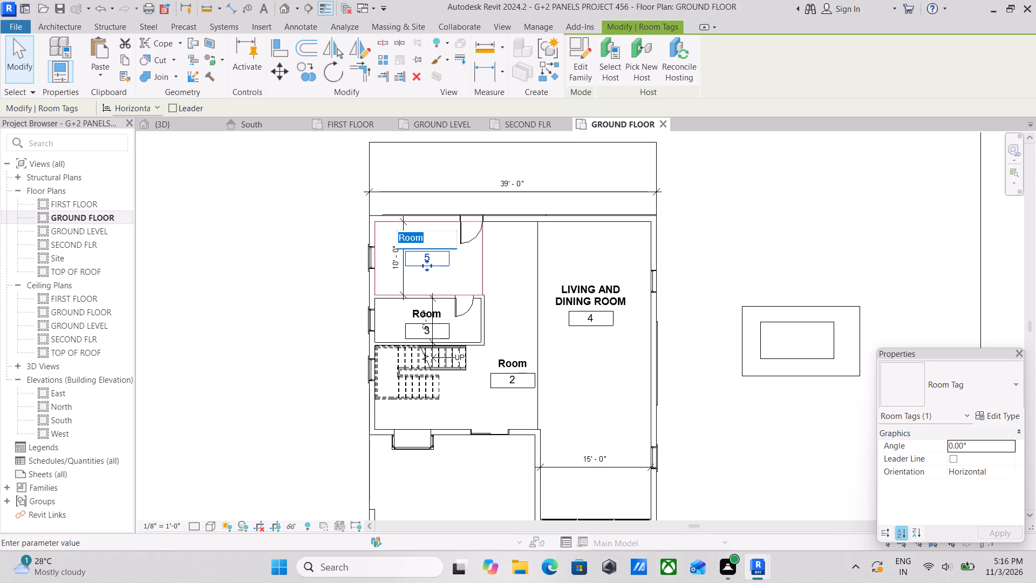
pyautogui.write('KITCHEN')
pyautogui.press('Return')
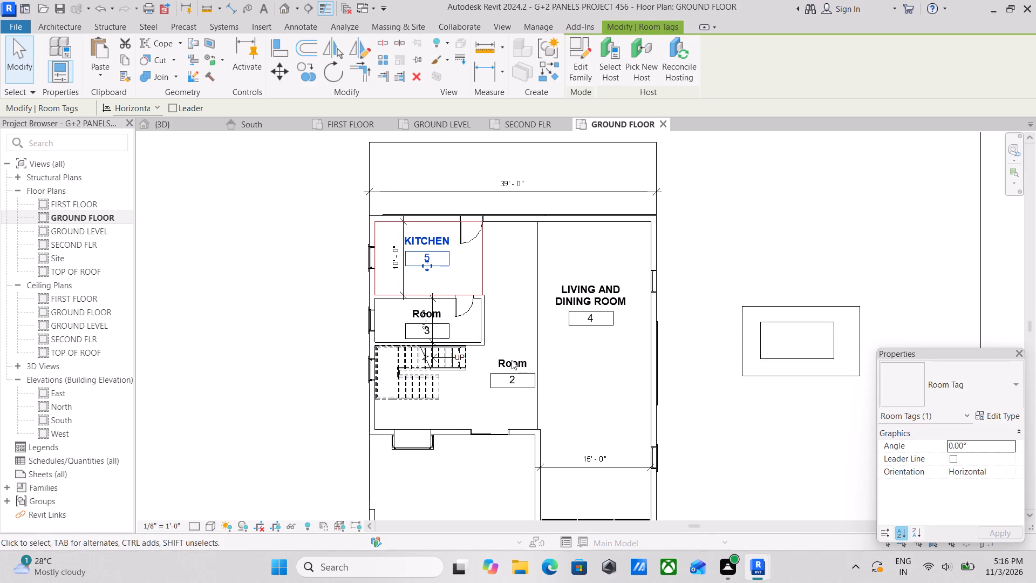
# Rename room 3, the small room between the kitchen and the stairs, as TOILET.
pyautogui.click(512, 360)
pyautogui.doubleClick(433, 308)
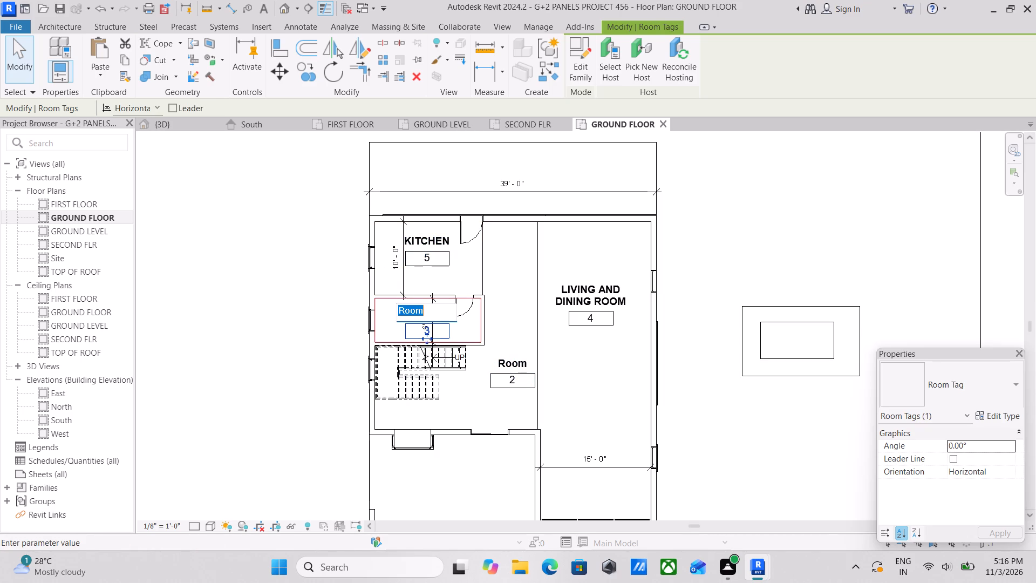
pyautogui.write('TOILET')
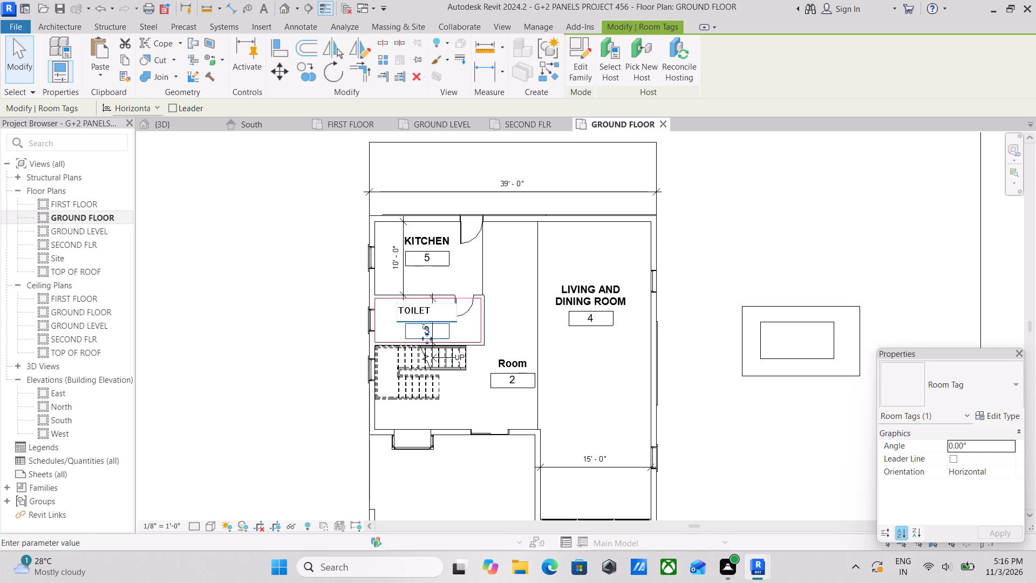
pyautogui.press('Return')
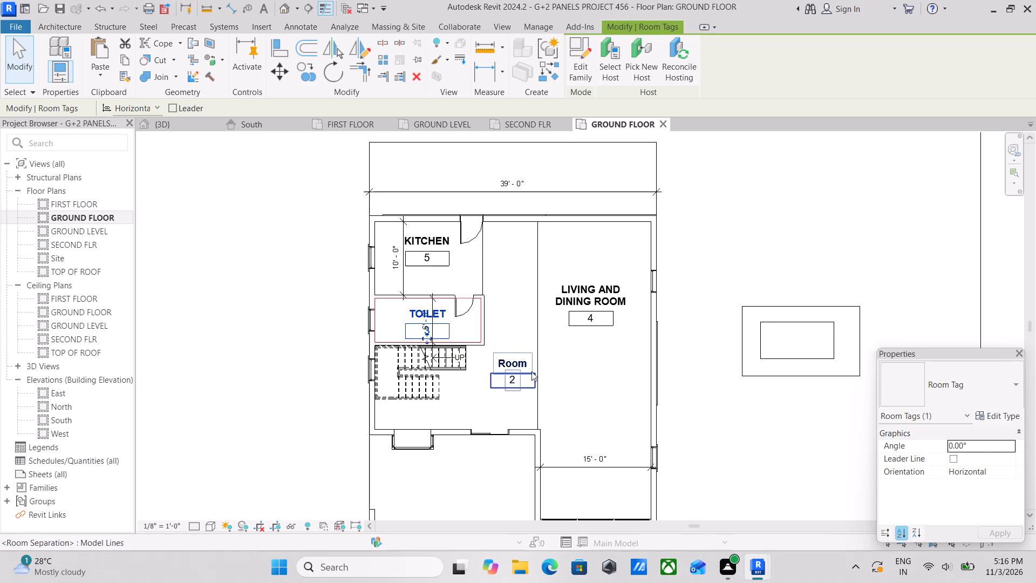
# Rename room 2, the area beside the stairs, as ENTRANCE PASSAGE.
pyautogui.doubleClick(518, 364)
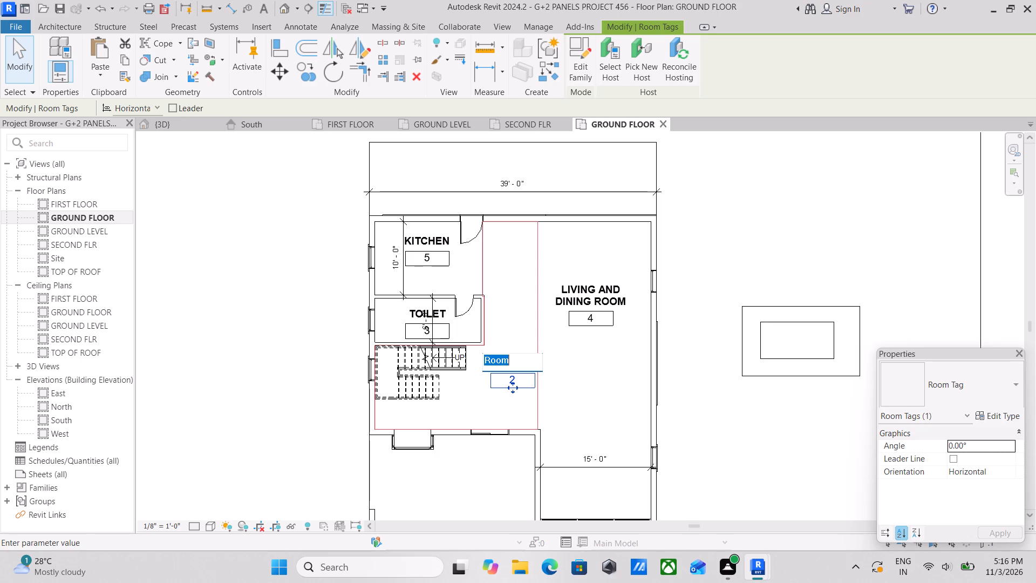
pyautogui.write('TOI')
pyautogui.press('BackSpace')
pyautogui.press('BackSpace')
pyautogui.press('BackSpace')
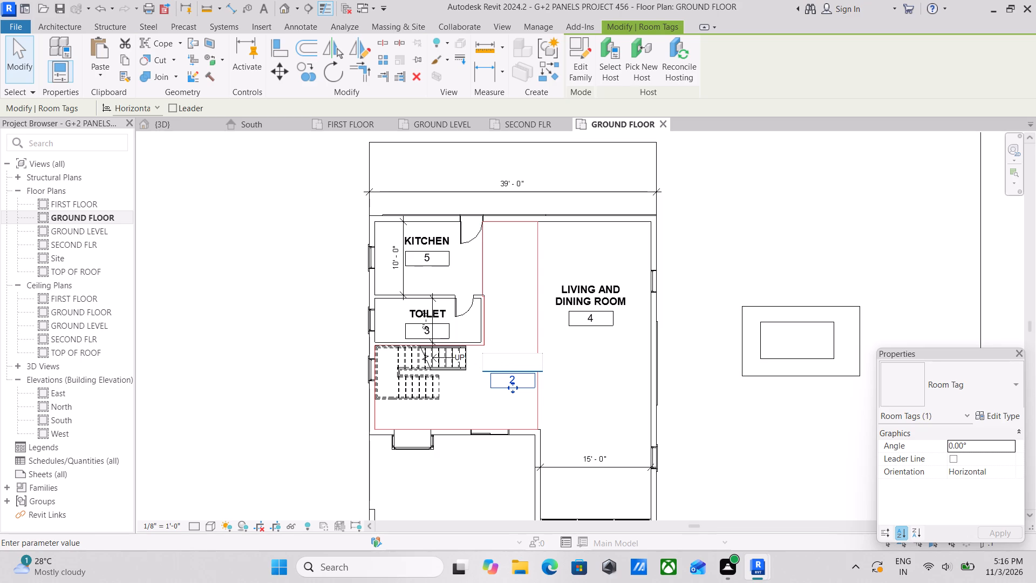
pyautogui.write('ENTR')
pyautogui.press('a')
pyautogui.write('NCE')
pyautogui.press('space')
pyautogui.write('PASS')
pyautogui.press('a')
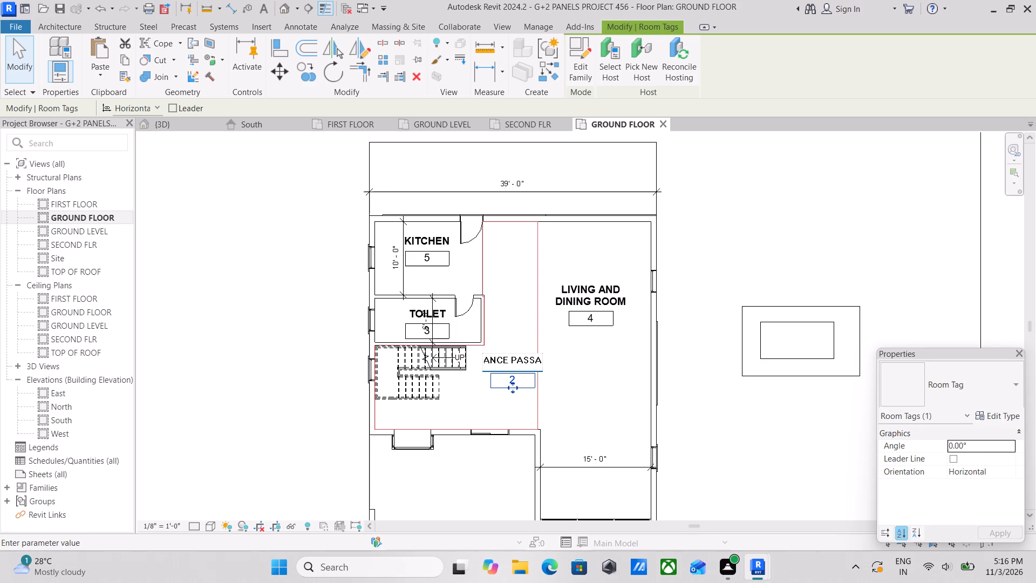
pyautogui.write('GE')
pyautogui.press('Return')
pyautogui.press('Escape')
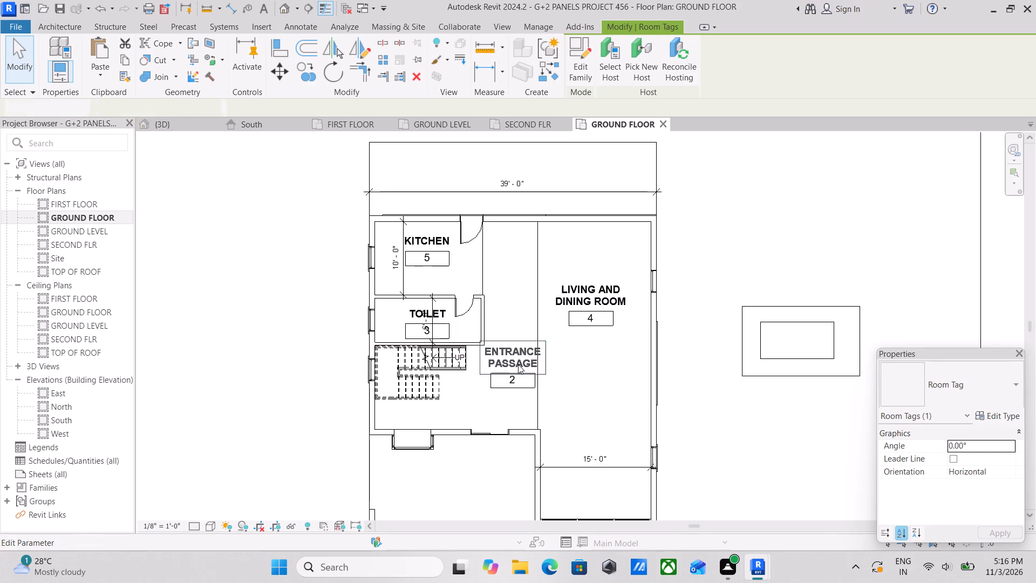
# Select all room tags on the GROUND FLOOR plan and change their type to Room Tag With Area.
pyautogui.click(610, 299)
pyautogui.write('SA')
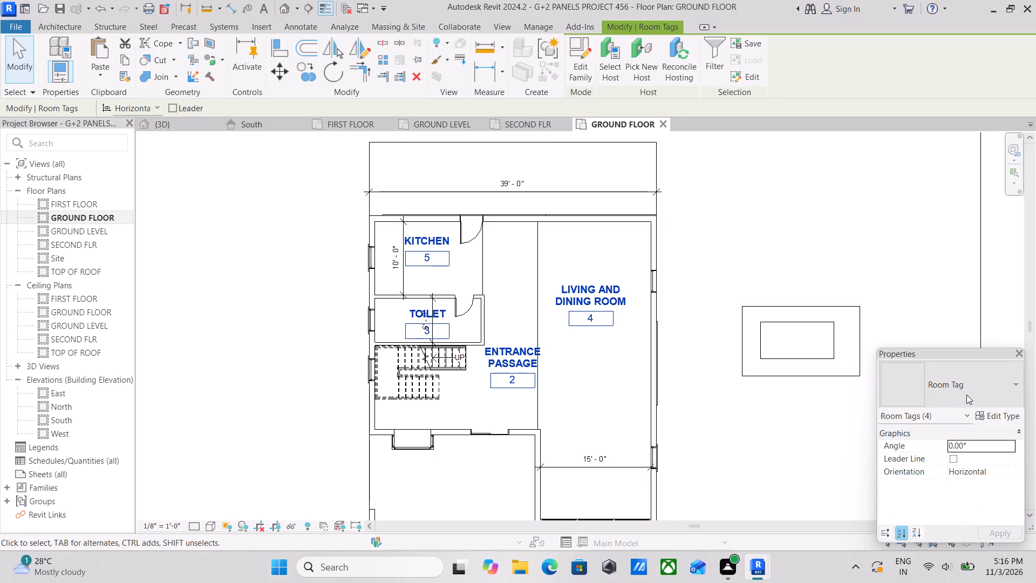
pyautogui.click(1000, 395)
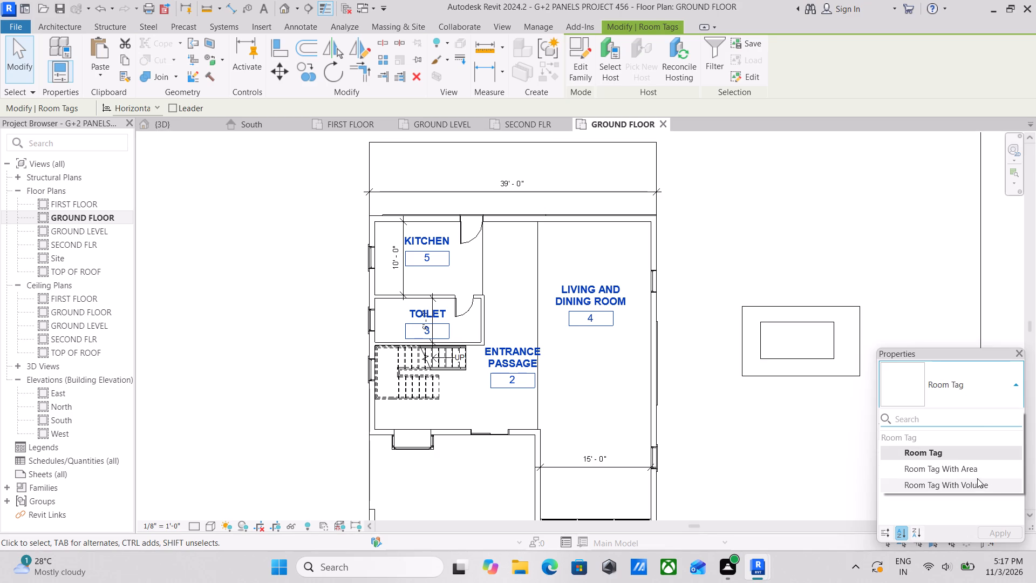
pyautogui.click(974, 472)
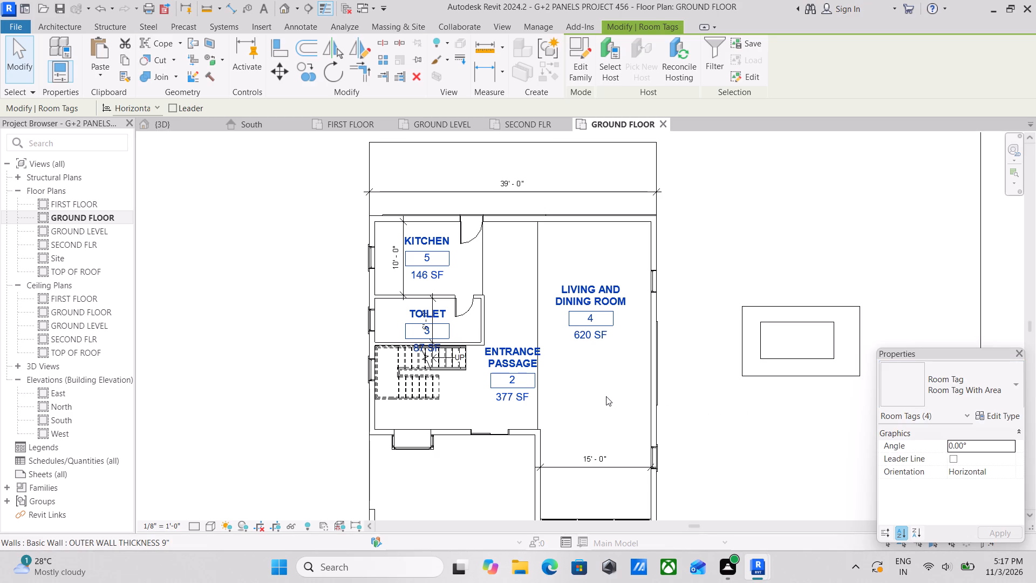
pyautogui.press('Escape')
pyautogui.press('Escape')
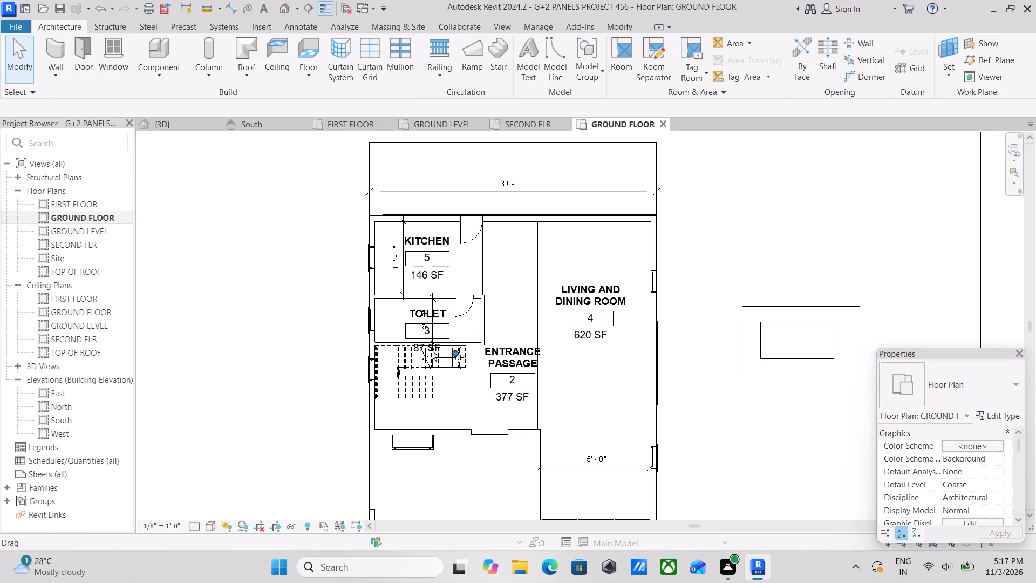
# Nudge the TOILET room tag slightly upward so its area text sits inside the room.
pyautogui.click(406, 327)
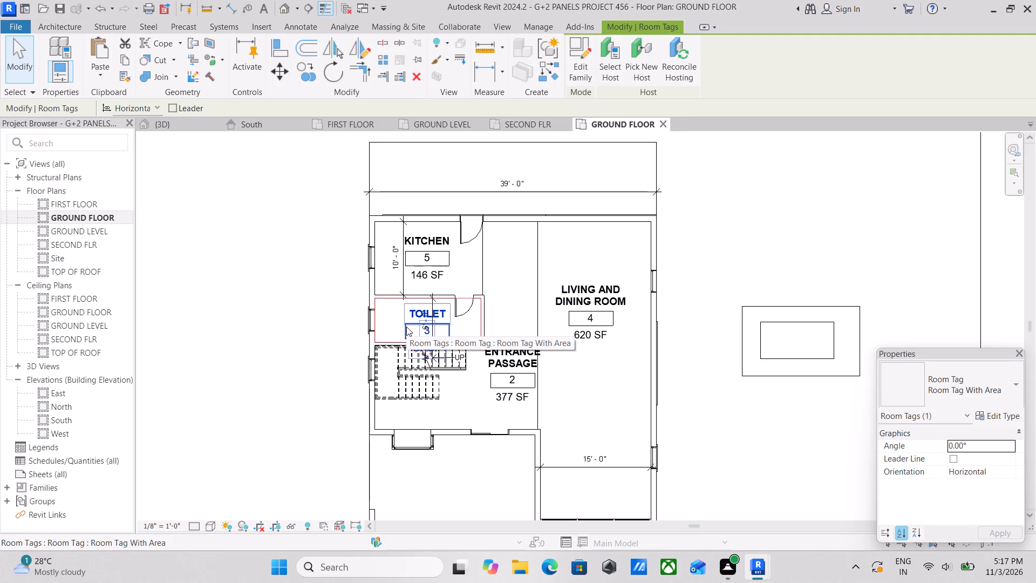
pyautogui.press('Up')
pyautogui.press('Up')
pyautogui.press('Up')
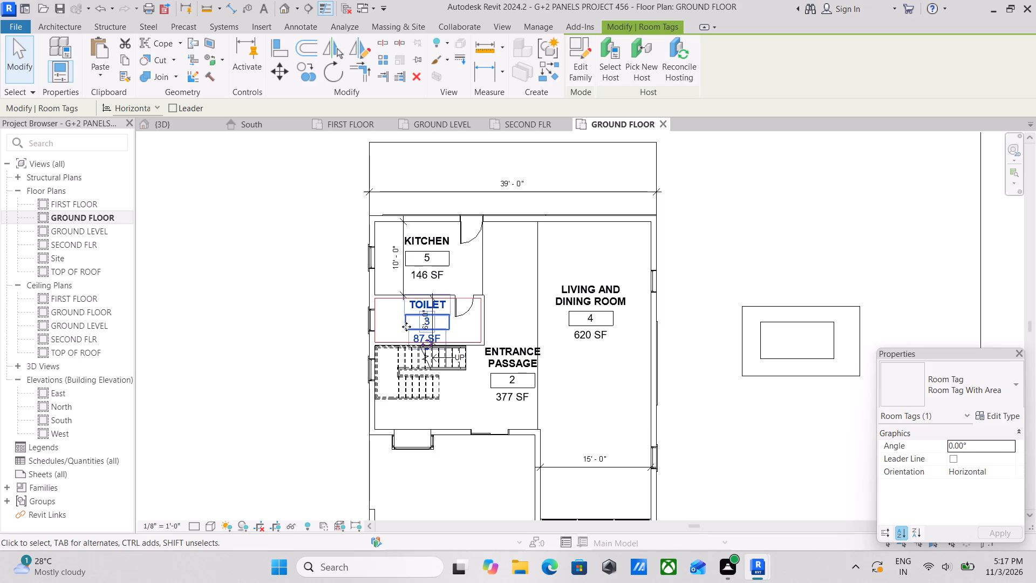
pyautogui.press('Up')
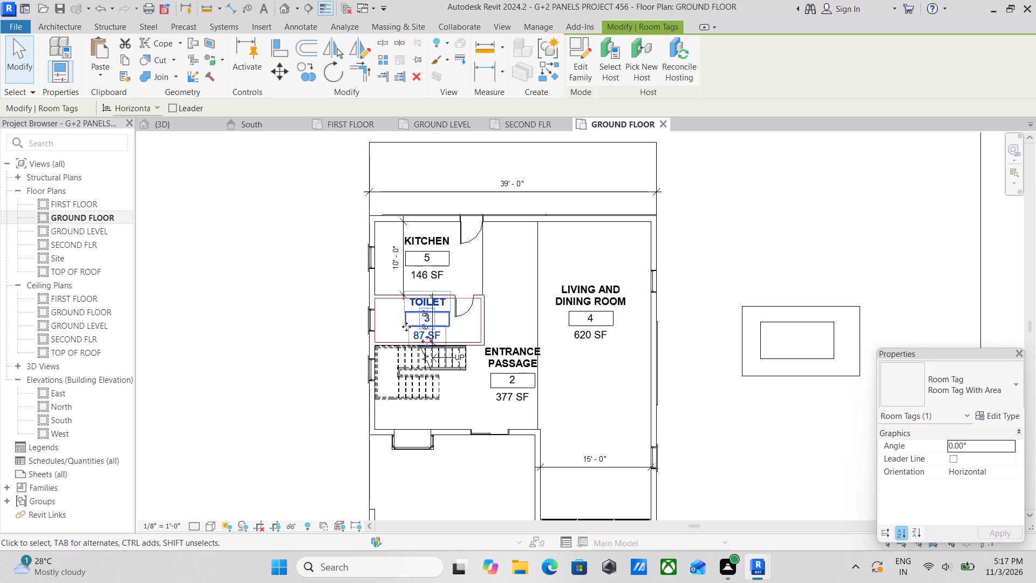
pyautogui.press('Down')
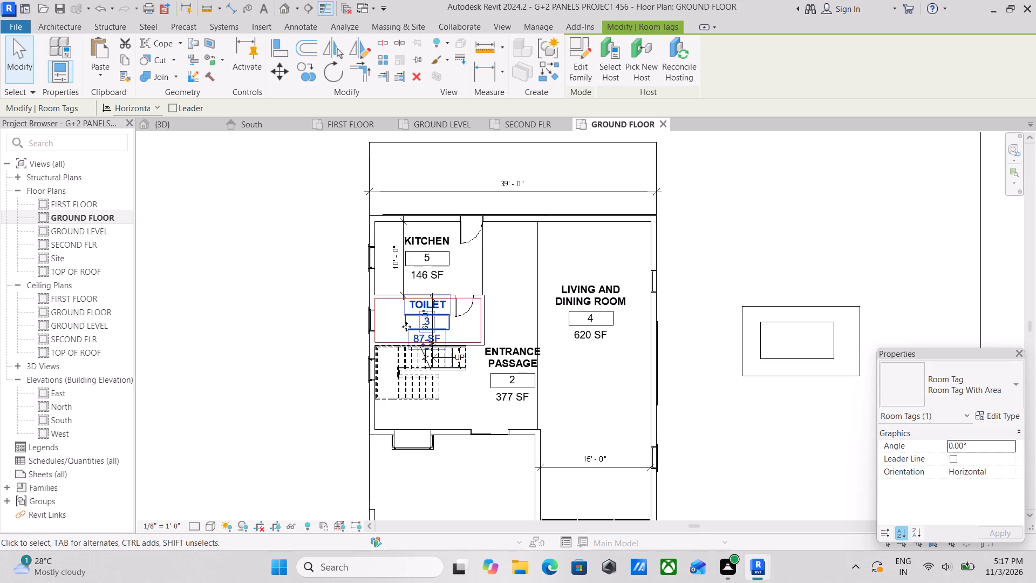
pyautogui.press('Escape')
pyautogui.press('Escape')
# Switch to the FIRST FLOOR plan and examine the wall layout around the stairs and rooms.
pyautogui.scroll(1, 474, 331)
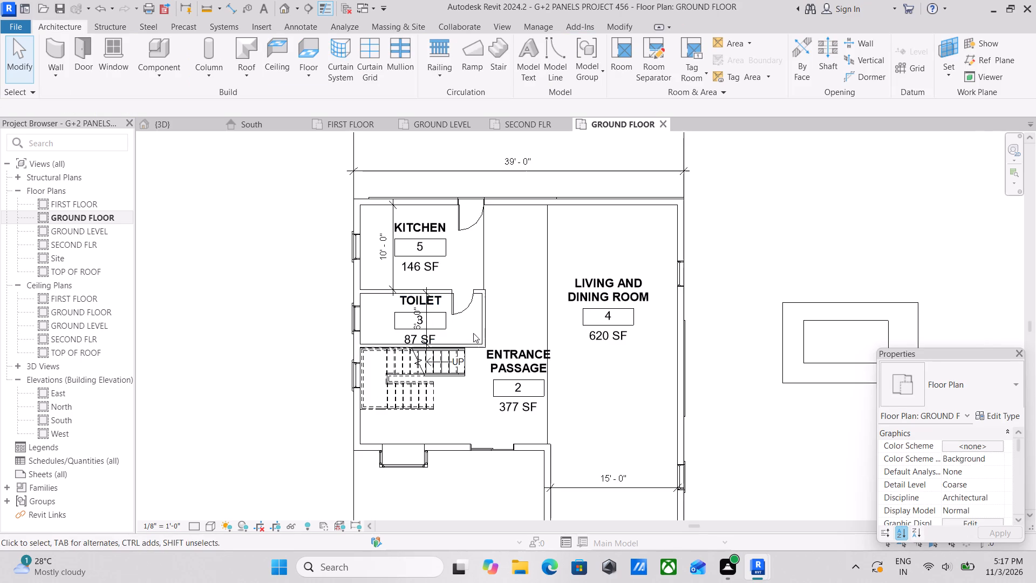
pyautogui.scroll(-1, 407, 362)
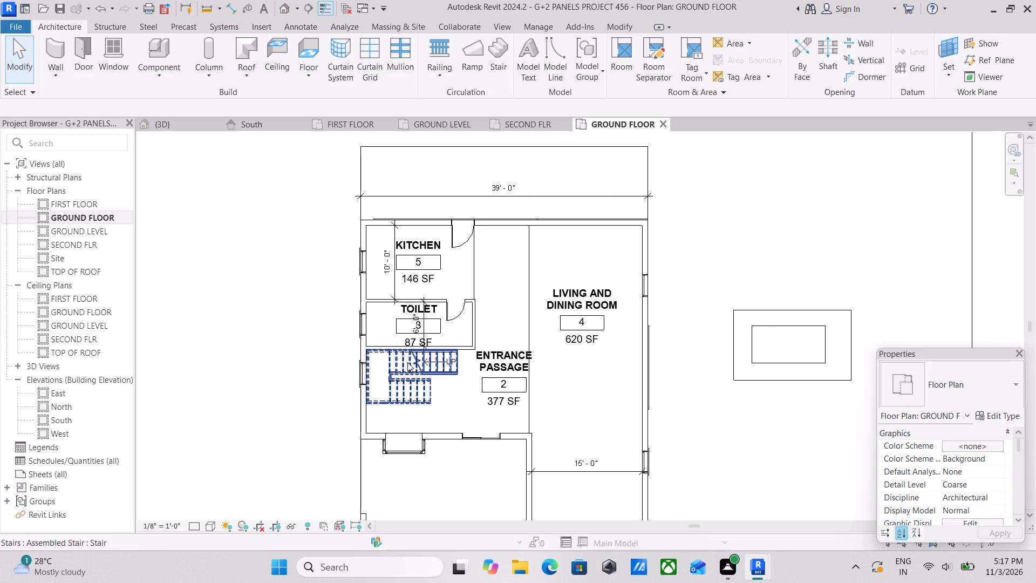
pyautogui.scroll(3, 619, 405)
pyautogui.scroll(2, 473, 367)
pyautogui.scroll(-3, 472, 367)
pyautogui.moveTo(474, 369); pyautogui.dragTo(488, 404, button='middle')
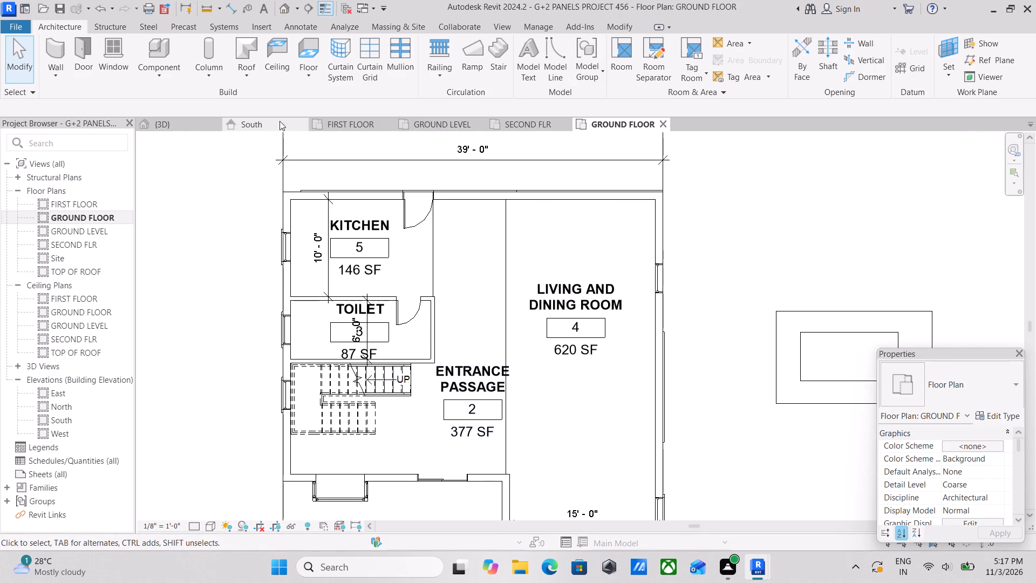
pyautogui.doubleClick(329, 128)
pyautogui.scroll(-2, 653, 347)
pyautogui.moveTo(631, 333); pyautogui.dragTo(536, 246, button='middle')
pyautogui.scroll(3, 562, 317)
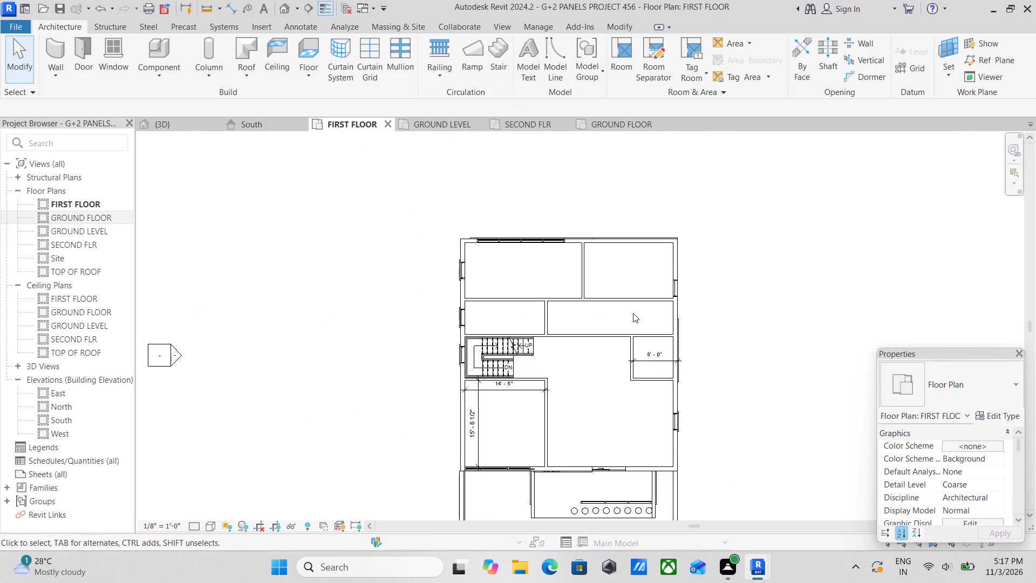
pyautogui.scroll(3, 633, 313)
pyautogui.scroll(-2, 607, 289)
pyautogui.moveTo(601, 284); pyautogui.dragTo(578, 264, button='middle')
pyautogui.scroll(3, 546, 314)
pyautogui.moveTo(539, 303); pyautogui.dragTo(544, 318, button='middle')
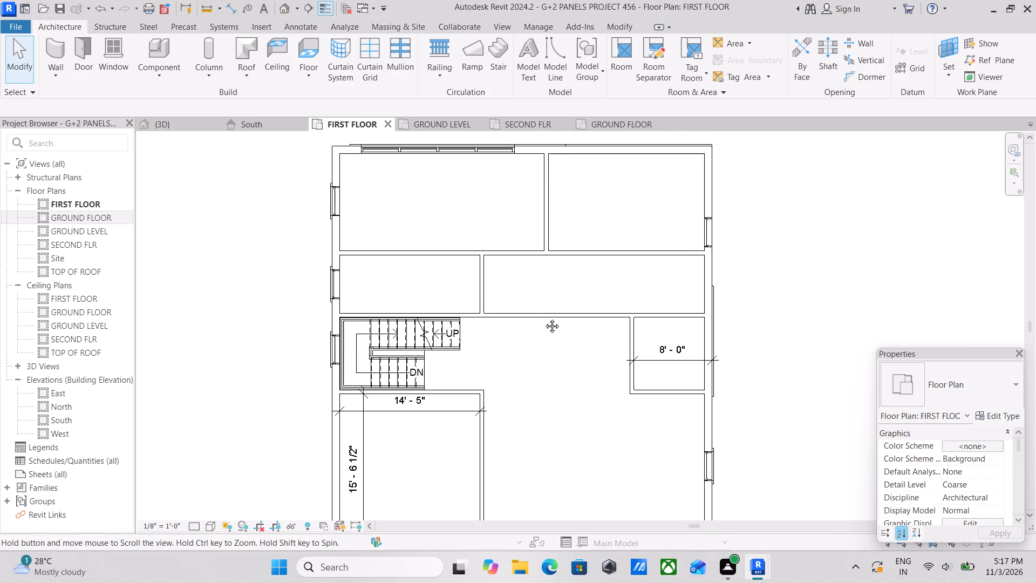
pyautogui.moveTo(544, 318); pyautogui.dragTo(545, 332, button='middle')
pyautogui.scroll(-3, 558, 301)
pyautogui.moveTo(550, 291); pyautogui.dragTo(524, 229, button='middle')
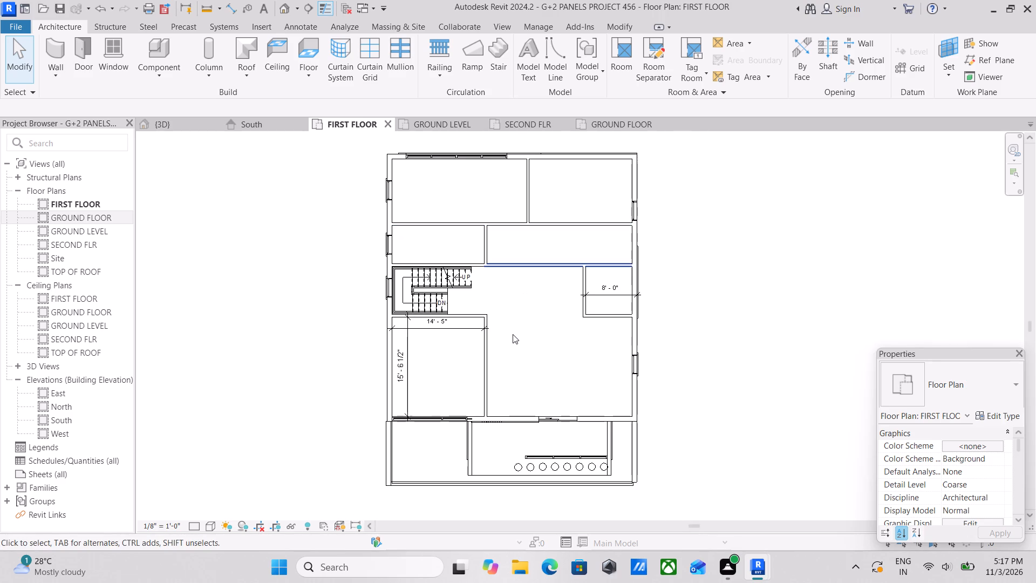
pyautogui.scroll(2, 512, 342)
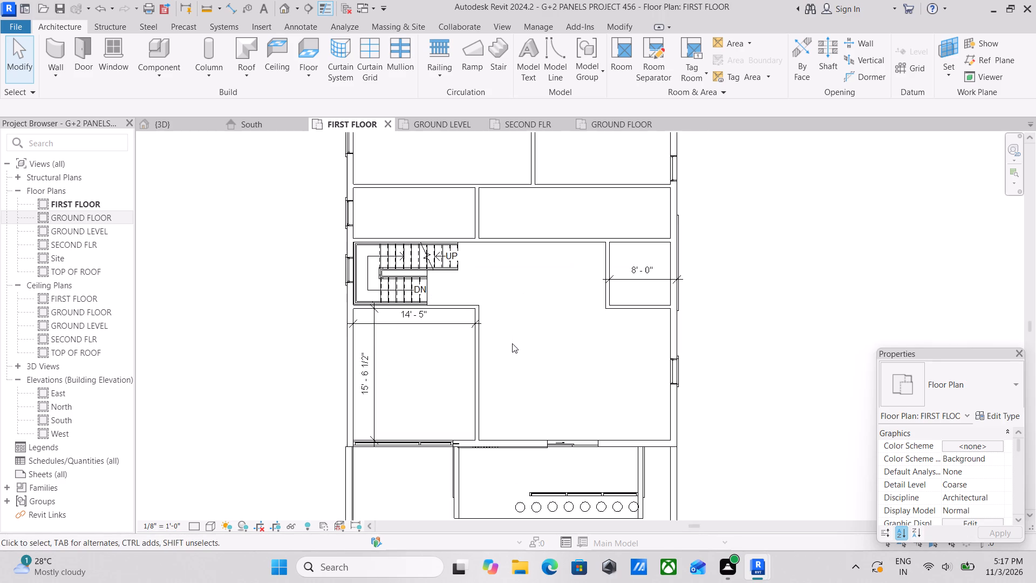
pyautogui.scroll(-1, 512, 343)
pyautogui.moveTo(512, 344); pyautogui.dragTo(519, 354, button='middle')
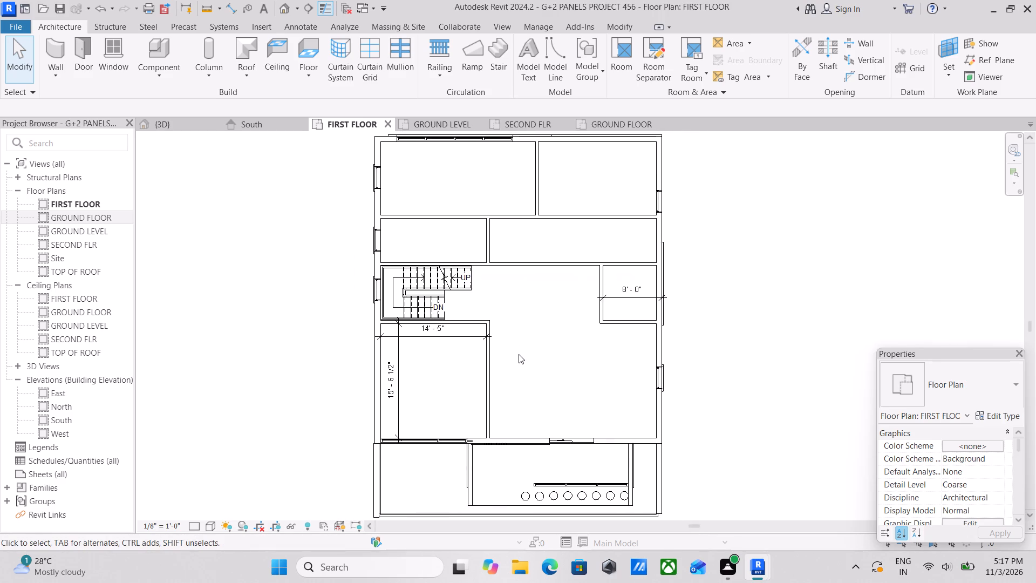
# Place a Door-Interior-Single-4_Panel-Wood 36" x 80" door in the wall between the stairs and the 14'-5" wide room, about 2'-6" from its corner.
pyautogui.write('DR')
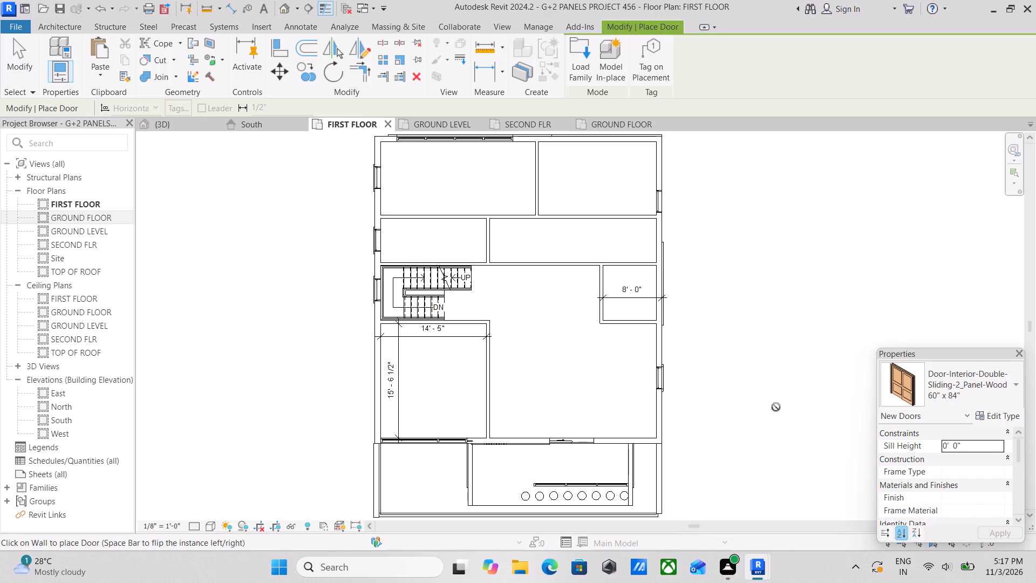
pyautogui.click(1015, 383)
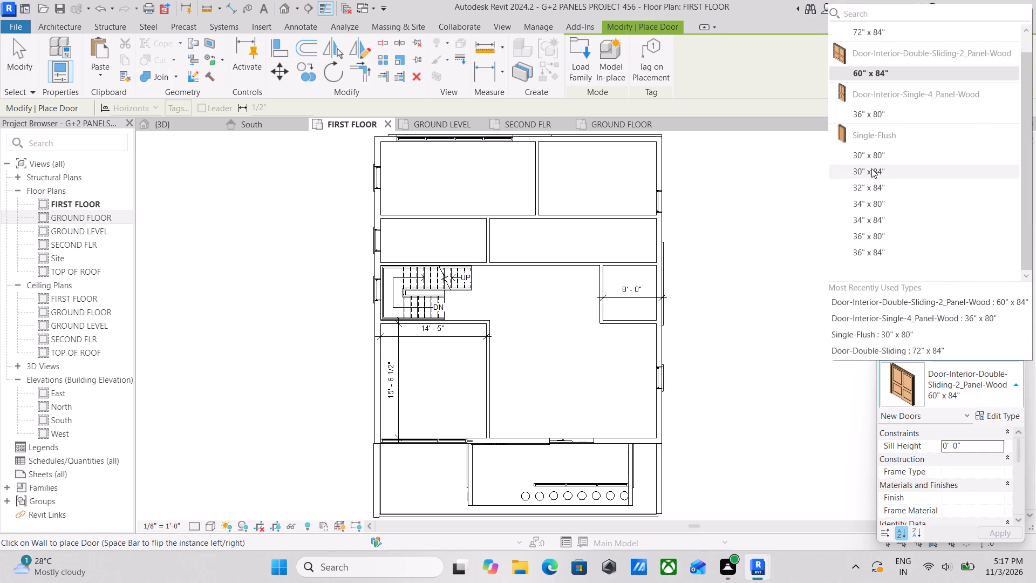
pyautogui.click(870, 109)
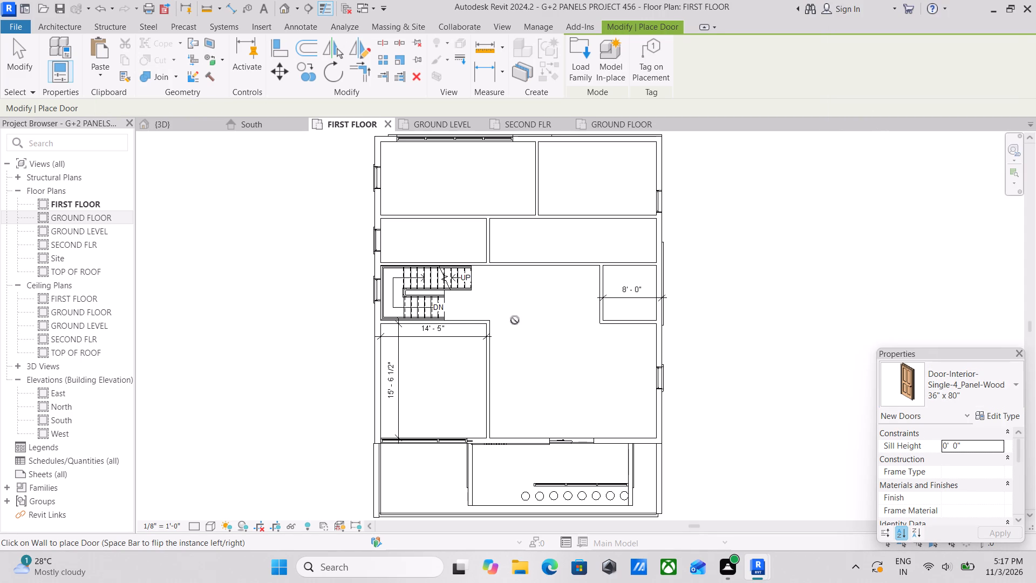
pyautogui.scroll(8, 480, 328)
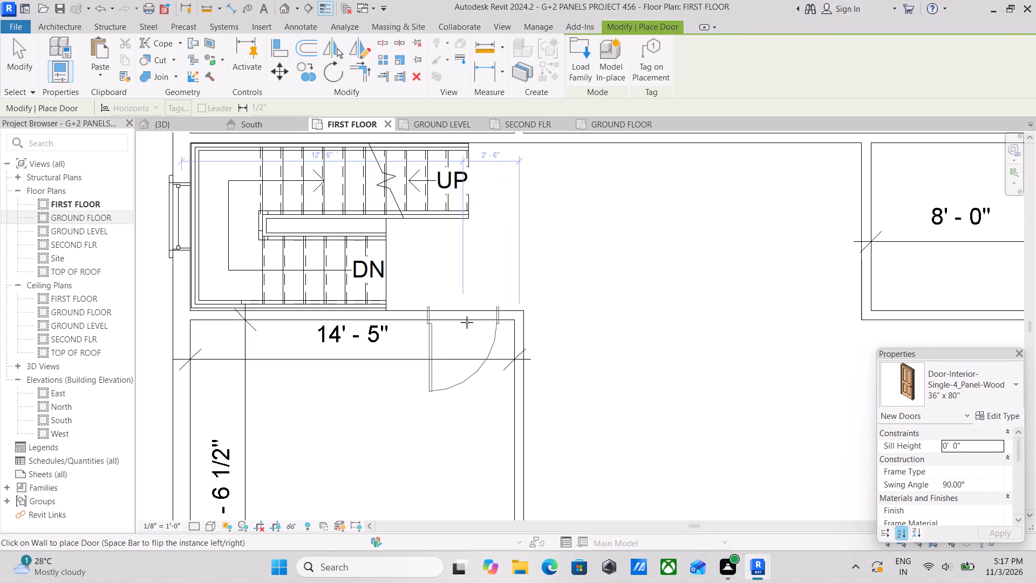
pyautogui.click(465, 321)
# Place another 36" x 80" four-panel door in the wall between the central hall and the long middle room, about 8'-5" from the 8'-0" room's wall.
pyautogui.scroll(-1, 465, 321)
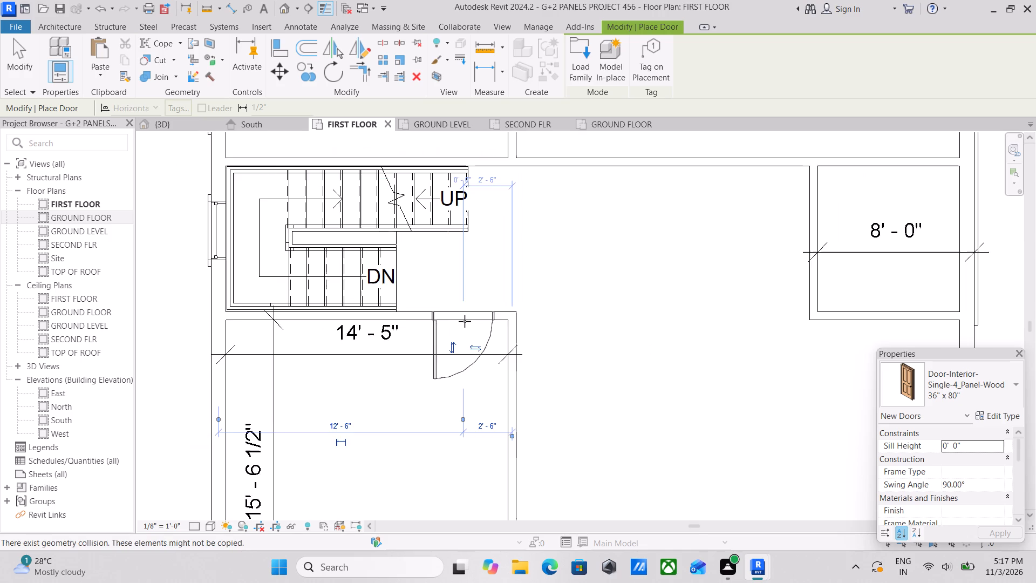
pyautogui.moveTo(465, 321); pyautogui.dragTo(277, 338, button='middle')
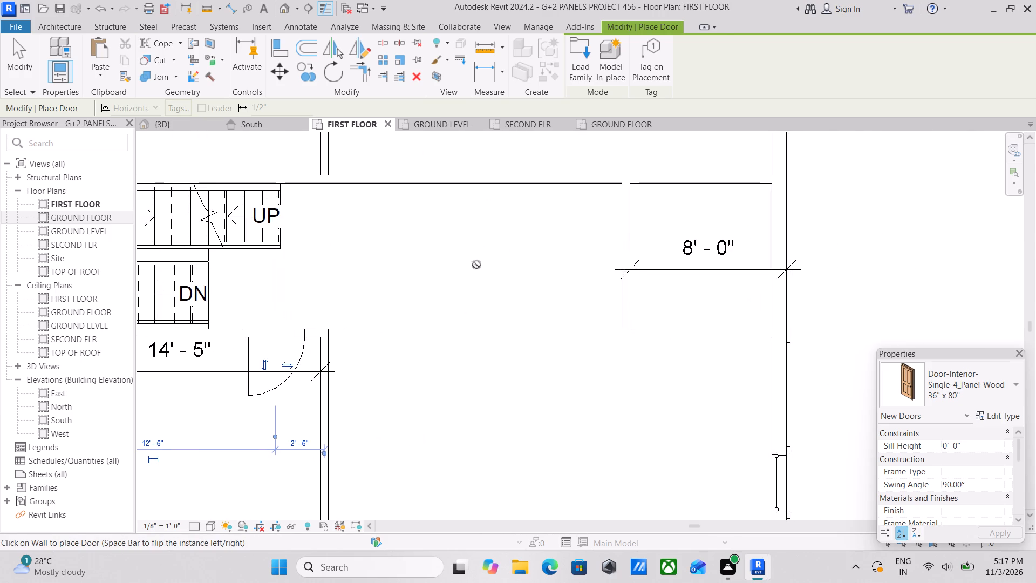
pyautogui.moveTo(479, 269); pyautogui.dragTo(568, 513, button='middle')
pyautogui.scroll(-2, 553, 389)
pyautogui.scroll(1, 553, 389)
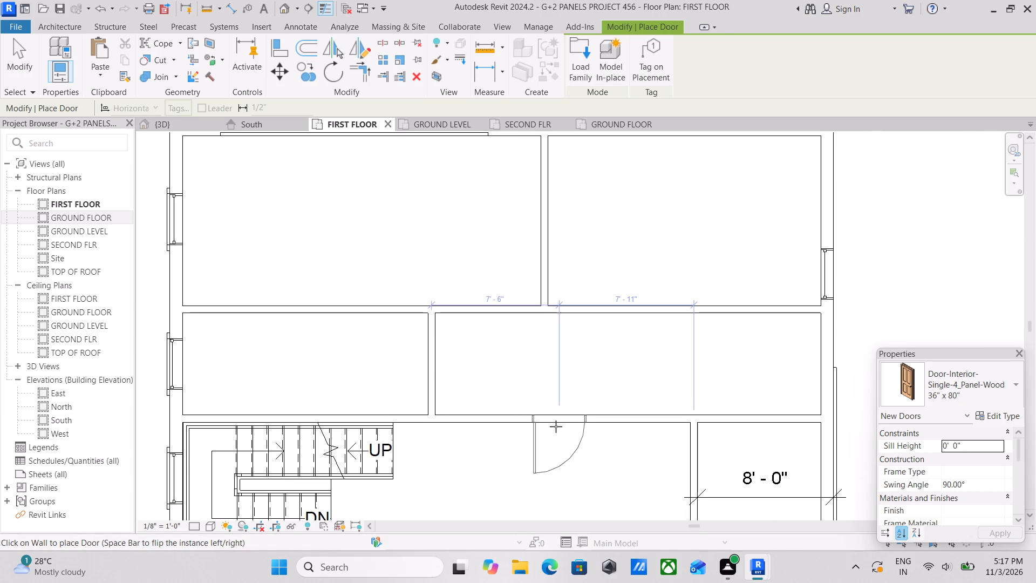
pyautogui.scroll(-2, 533, 422)
pyautogui.moveTo(533, 421); pyautogui.dragTo(513, 387, button='middle')
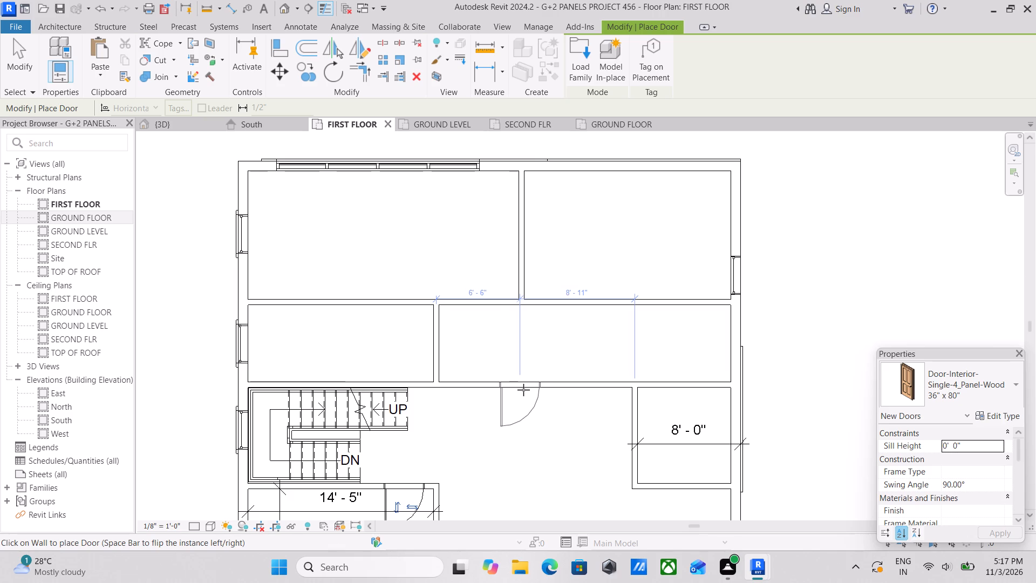
pyautogui.click(523, 390)
pyautogui.scroll(-1, 599, 355)
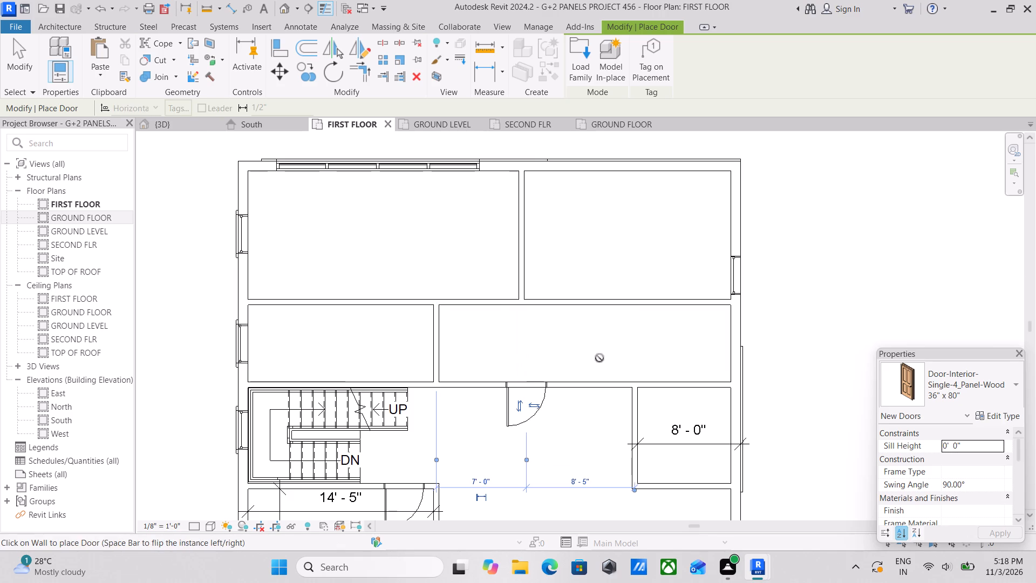
# Place a 36" x 80" four-panel door between the large windowed room and the smaller room below it, about 5'-0" from the partition.
pyautogui.moveTo(599, 358); pyautogui.dragTo(641, 415, button='middle')
pyautogui.scroll(-1, 599, 358)
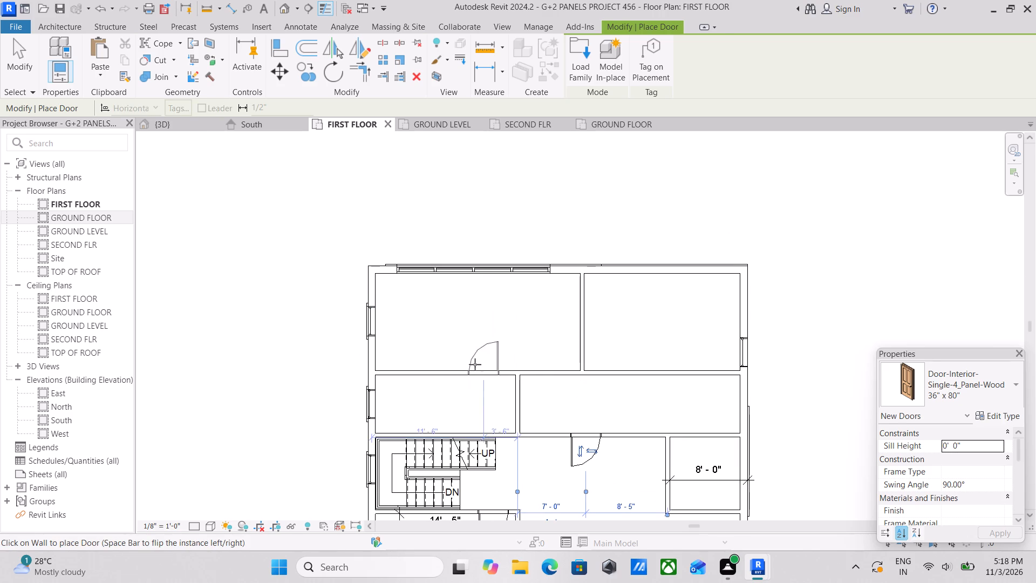
pyautogui.click(467, 369)
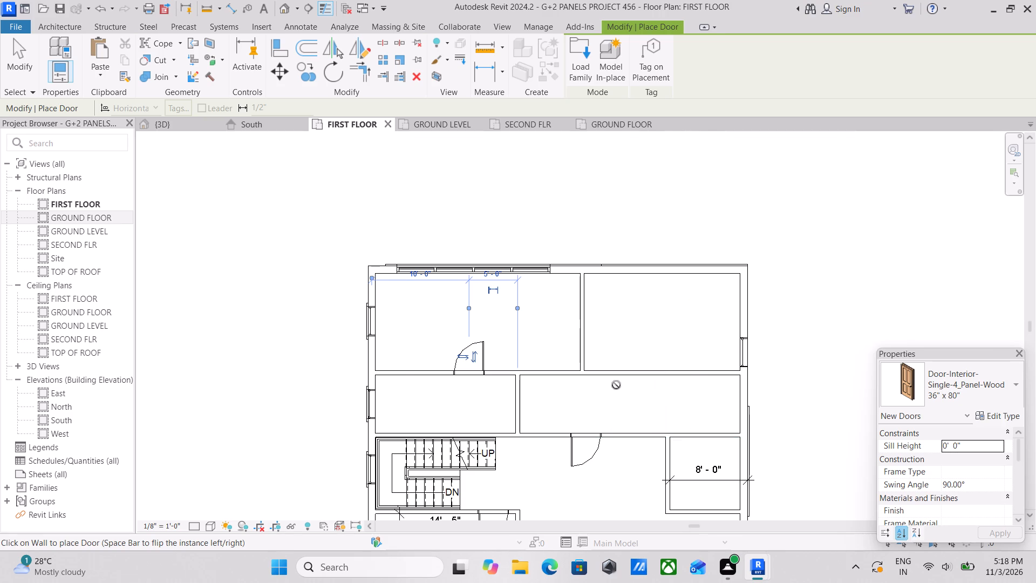
# Place another 36" x 80" four-panel door between the long middle room and the room above it, about 6'-0" from the exterior wall.
pyautogui.scroll(-2, 616, 383)
pyautogui.moveTo(616, 383); pyautogui.dragTo(661, 362, button='middle')
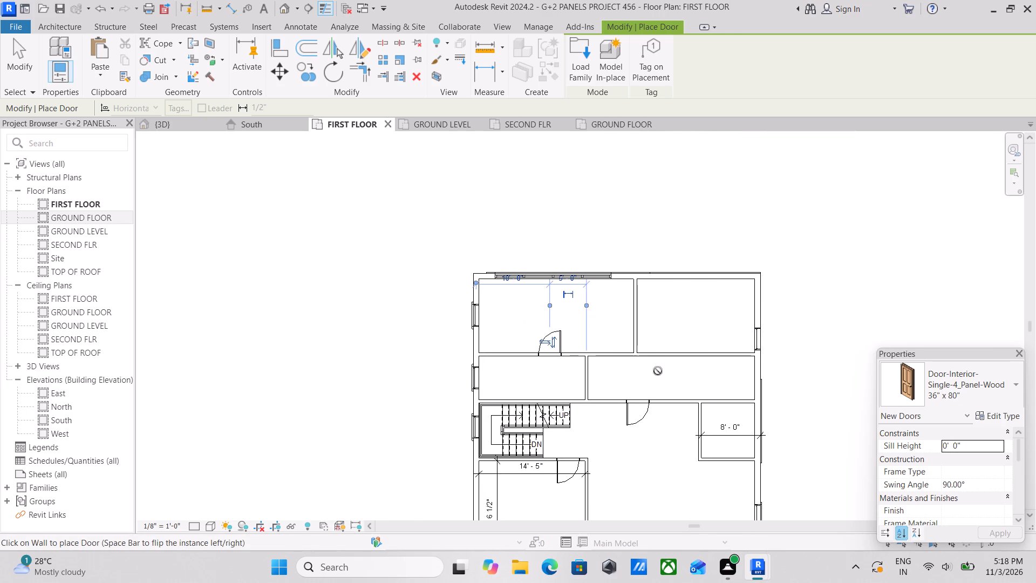
pyautogui.click(714, 358)
# Examine the FIRST FLOOR layout for rooms still lacking doors, and end door placement.
pyautogui.scroll(4, 681, 309)
pyautogui.scroll(-3, 681, 309)
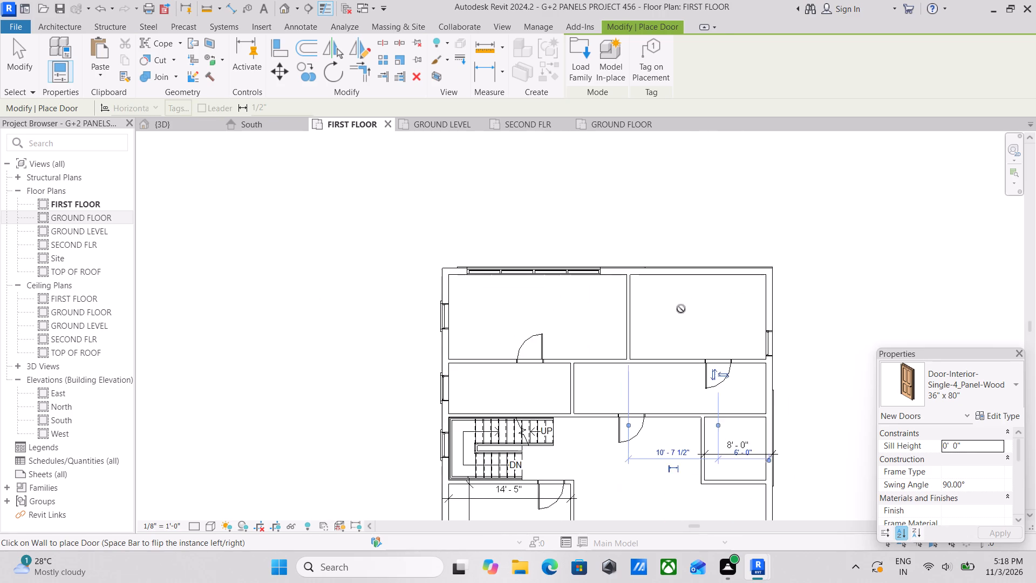
pyautogui.moveTo(681, 309); pyautogui.dragTo(672, 387, button='middle')
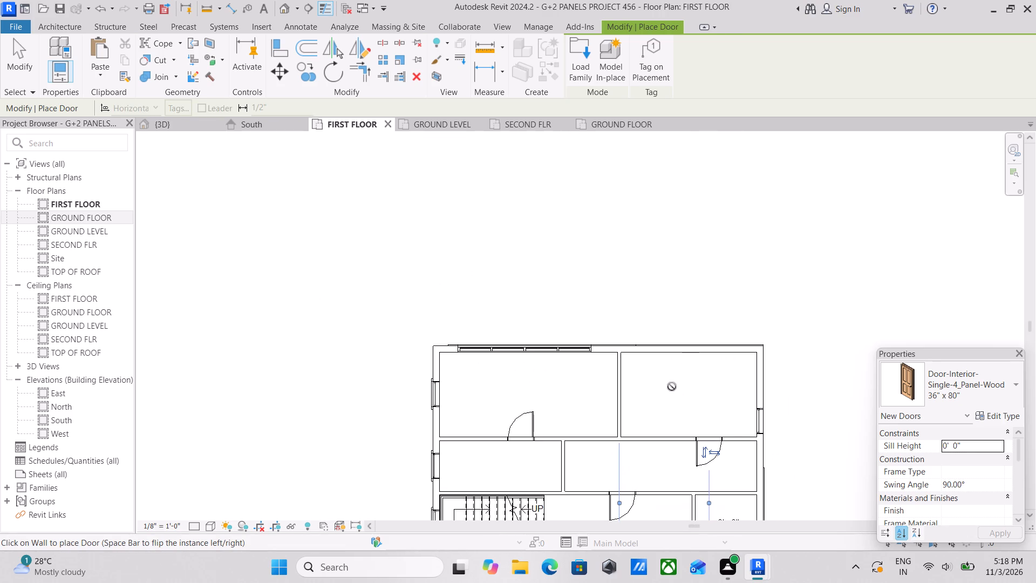
pyautogui.scroll(-4, 677, 381)
pyautogui.moveTo(678, 380); pyautogui.dragTo(657, 325, button='middle')
pyautogui.scroll(1, 657, 323)
pyautogui.scroll(3, 672, 417)
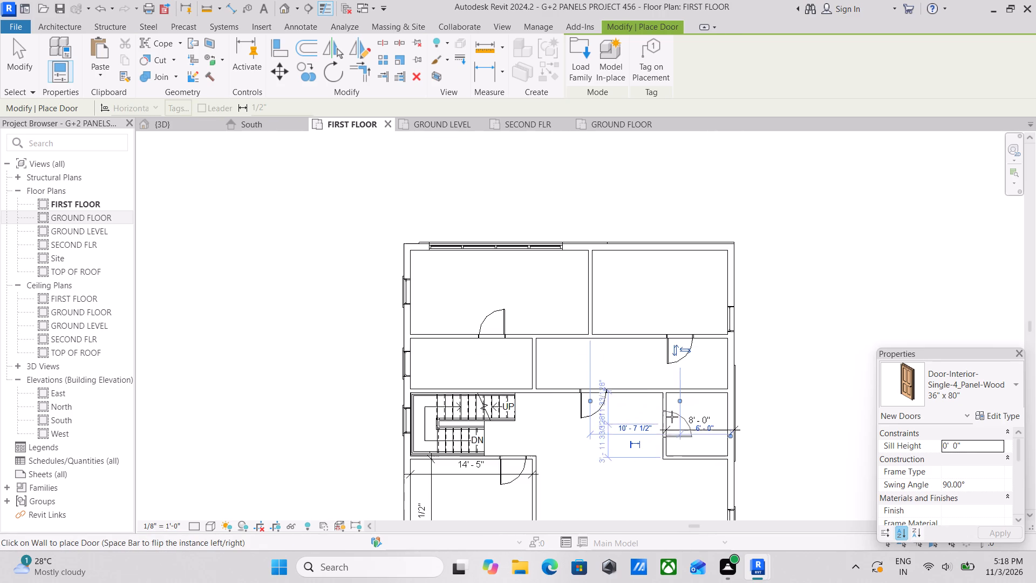
pyautogui.scroll(2, 672, 298)
pyautogui.scroll(-2, 672, 298)
pyautogui.moveTo(672, 297); pyautogui.dragTo(658, 259, button='middle')
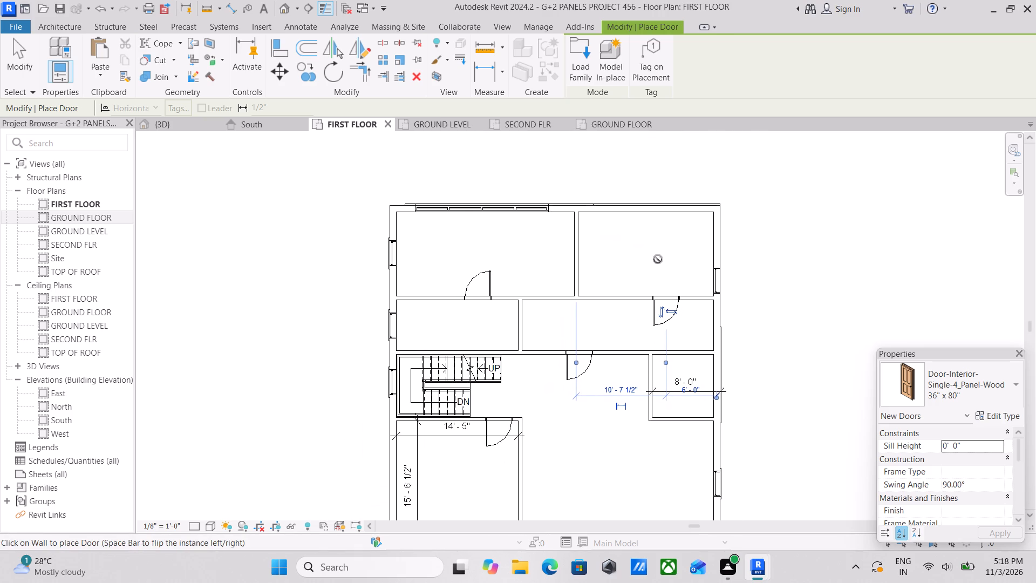
pyautogui.scroll(-1, 644, 260)
pyautogui.moveTo(644, 260); pyautogui.dragTo(618, 234, button='middle')
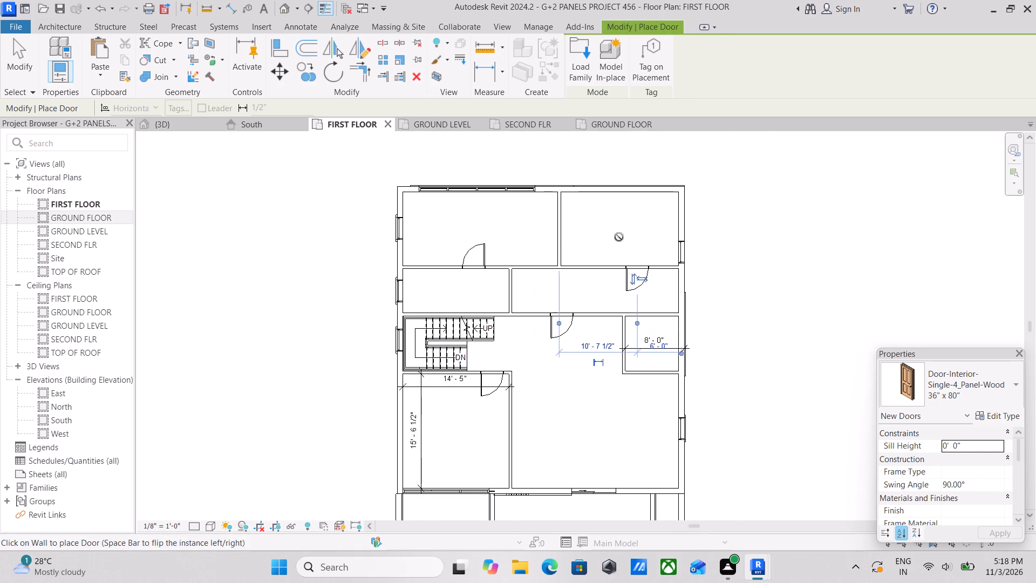
pyautogui.scroll(2, 705, 342)
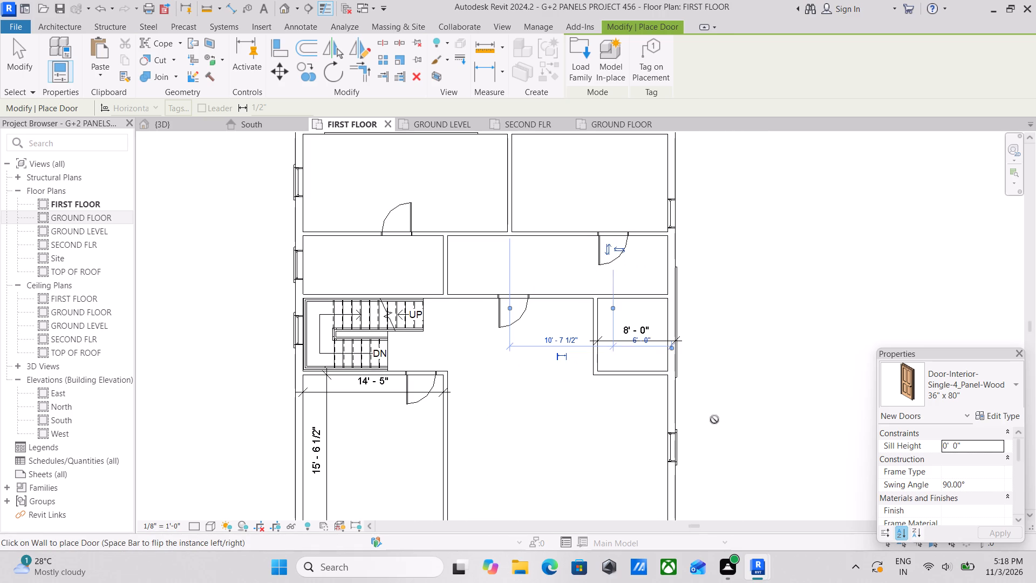
pyautogui.scroll(-2, 707, 372)
pyautogui.scroll(-2, 639, 415)
pyautogui.moveTo(638, 417); pyautogui.dragTo(628, 386, button='middle')
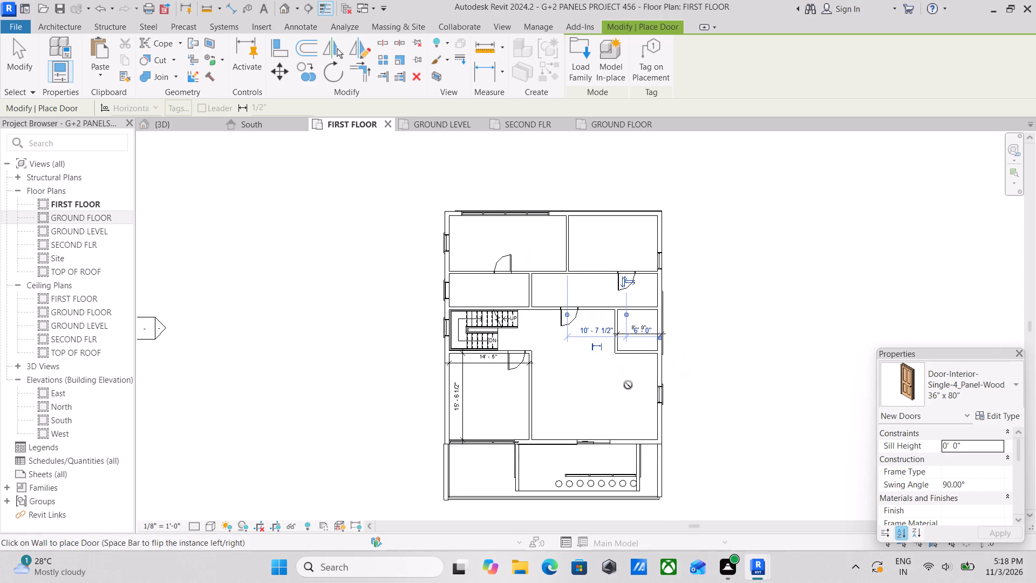
pyautogui.scroll(1, 543, 352)
pyautogui.scroll(-2, 543, 352)
pyautogui.moveTo(583, 385); pyautogui.dragTo(697, 440, button='middle')
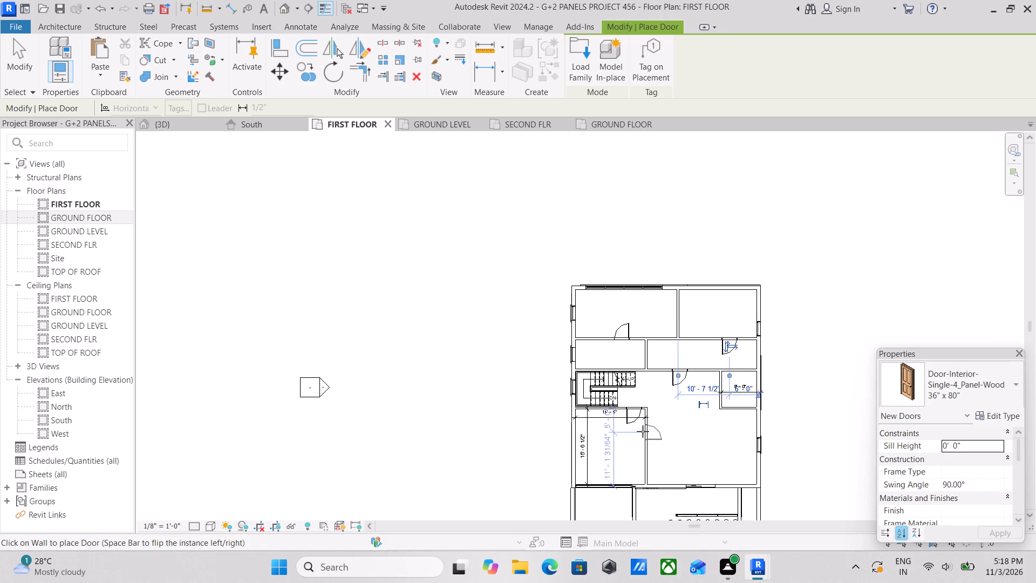
pyautogui.scroll(-2, 725, 452)
pyautogui.moveTo(713, 445); pyautogui.dragTo(597, 378, button='middle')
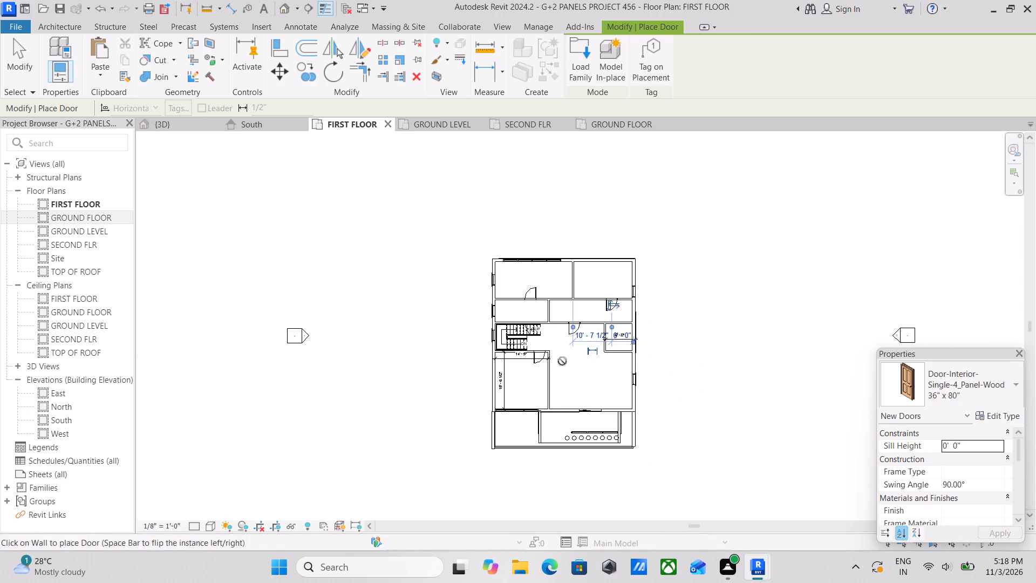
pyautogui.scroll(3, 547, 363)
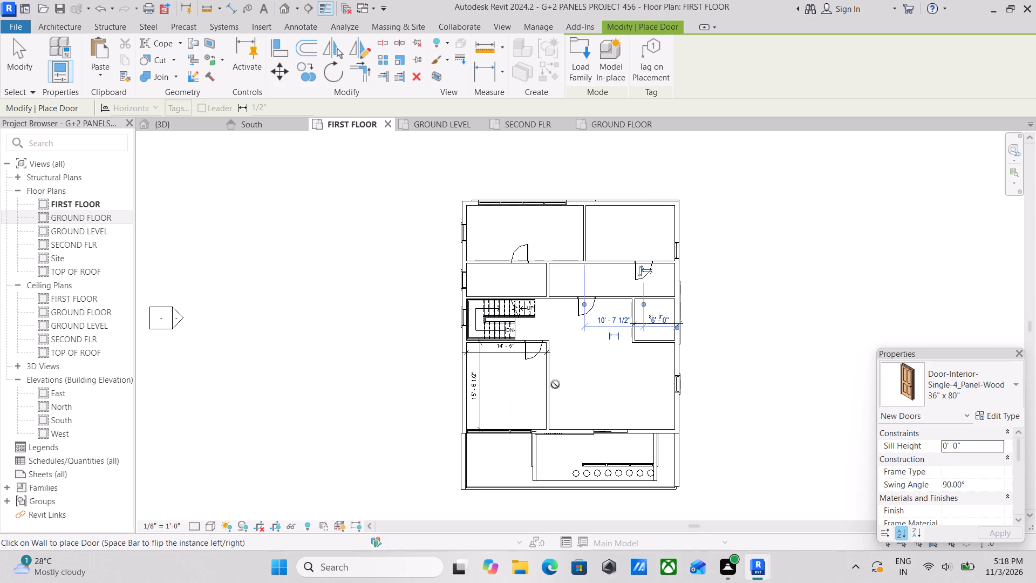
pyautogui.press('Escape')
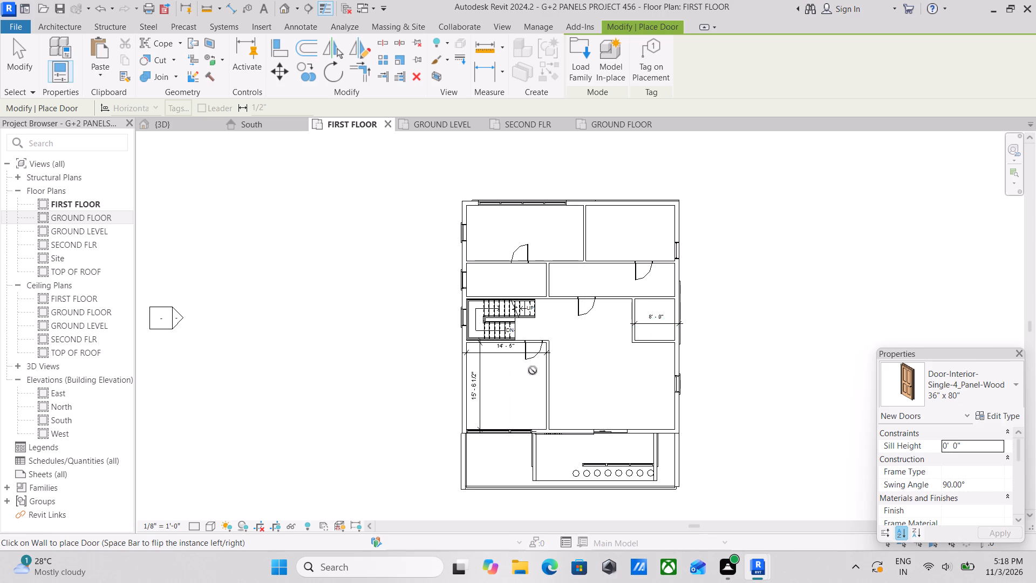
pyautogui.press('Escape')
pyautogui.scroll(-2, 546, 365)
pyautogui.press('Escape')
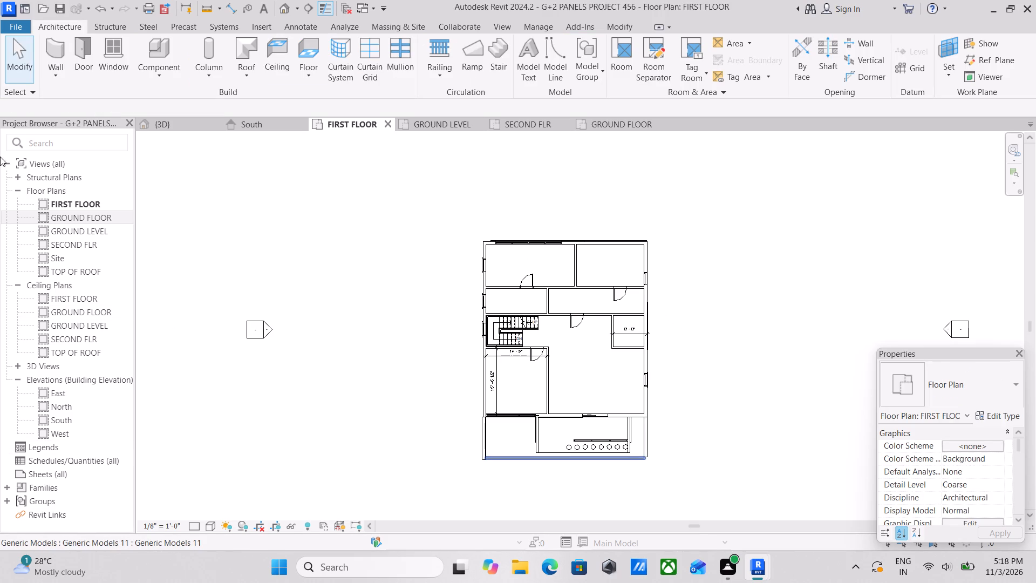
# Examine the building from several sides in the 3D view, and check the room layout on the GROUND FLOOR plan.
pyautogui.click(169, 124)
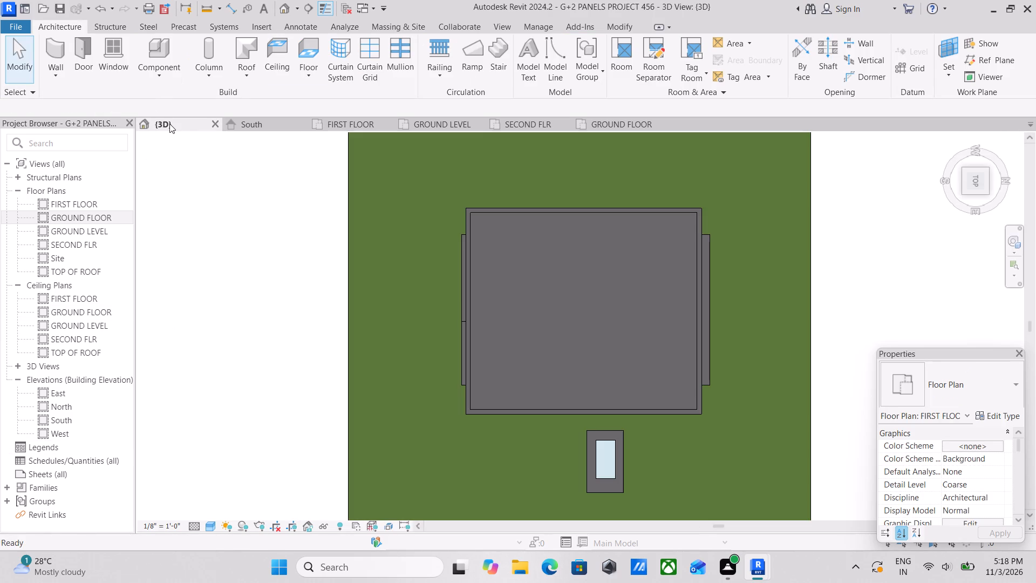
pyautogui.scroll(-2, 462, 296)
pyautogui.keyDown('shift'); pyautogui.moveTo(628, 397); pyautogui.dragTo(520, 150, button='middle'); pyautogui.keyUp('shift')
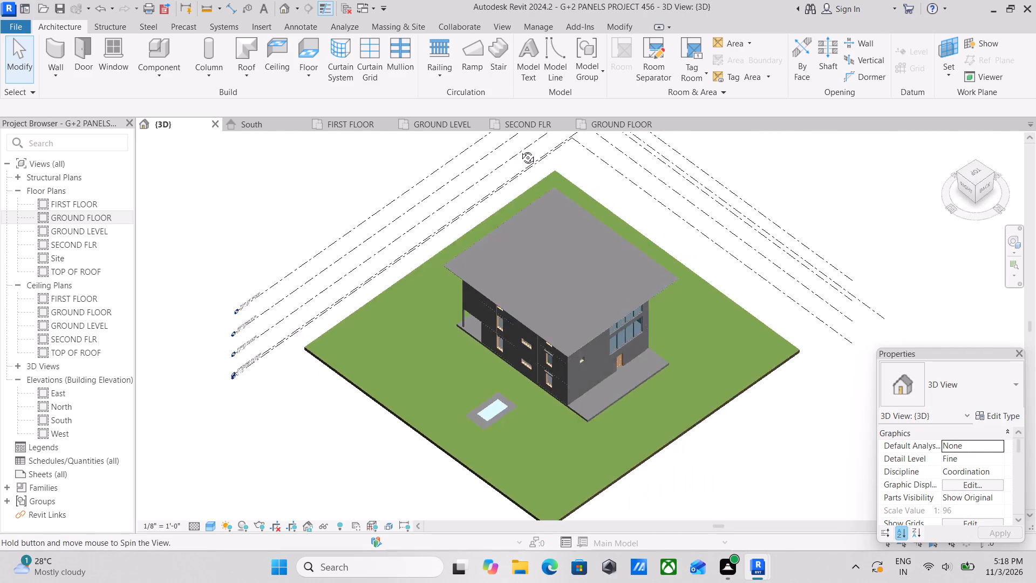
pyautogui.keyDown('shift'); pyautogui.moveTo(520, 150); pyautogui.dragTo(519, 132, button='middle'); pyautogui.keyUp('shift')
pyautogui.keyDown('shift'); pyautogui.moveTo(539, 322); pyautogui.dragTo(368, 183, button='middle'); pyautogui.keyUp('shift')
pyautogui.keyDown('shift'); pyautogui.moveTo(636, 273); pyautogui.dragTo(394, 303, button='middle'); pyautogui.keyUp('shift')
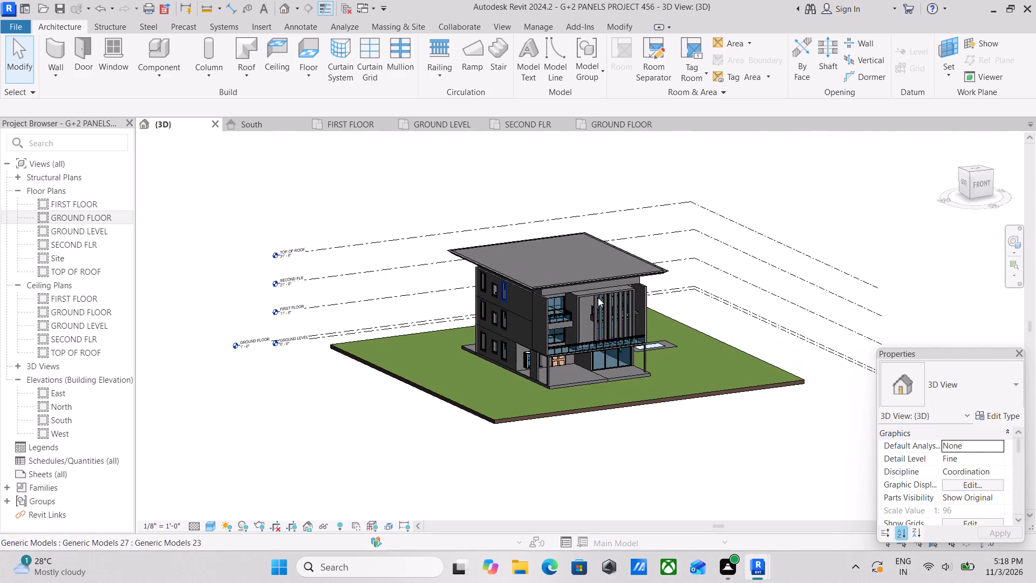
pyautogui.keyDown('shift'); pyautogui.moveTo(635, 297); pyautogui.dragTo(495, 318, button='middle'); pyautogui.keyUp('shift')
pyautogui.scroll(3, 535, 325)
pyautogui.scroll(3, 626, 383)
pyautogui.scroll(-3, 613, 370)
pyautogui.moveTo(606, 364); pyautogui.dragTo(691, 491, button='middle')
pyautogui.keyDown('shift'); pyautogui.moveTo(675, 411); pyautogui.dragTo(733, 527, button='middle'); pyautogui.keyUp('shift')
pyautogui.scroll(1, 733, 527)
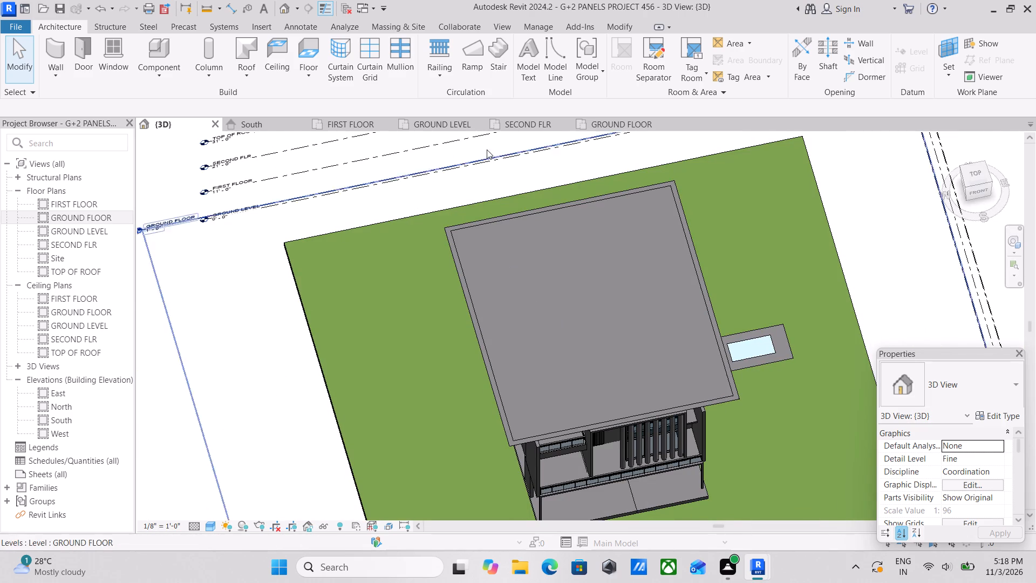
pyautogui.click(612, 123)
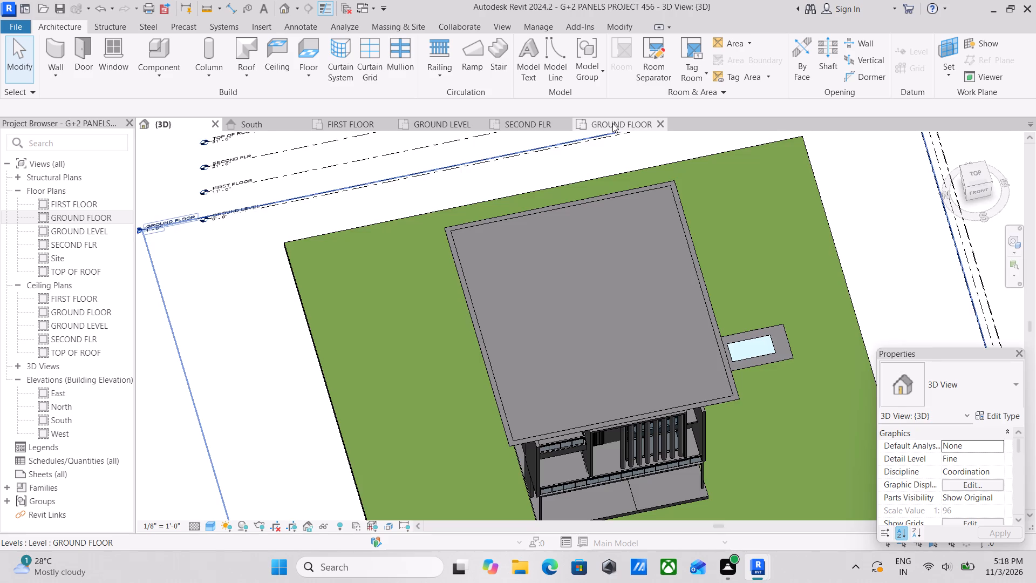
pyautogui.scroll(-4, 618, 324)
pyautogui.scroll(-2, 619, 240)
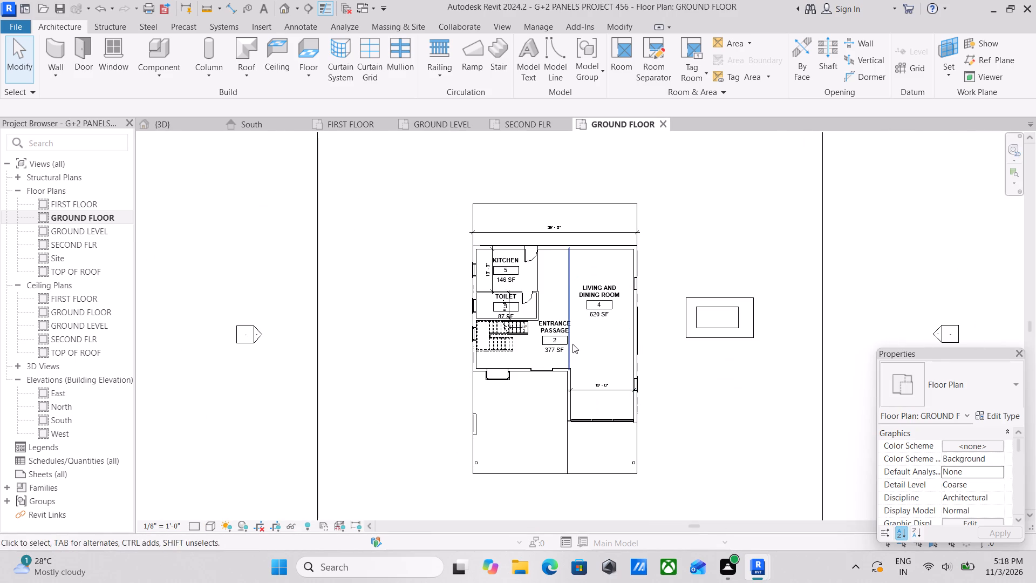
# On the FIRST FLOOR plan, place a Single-Flush 30" x 80" door in the 8'-0" room's hall-side wall, about 1'-6" from the lower corner.
pyautogui.click(350, 120)
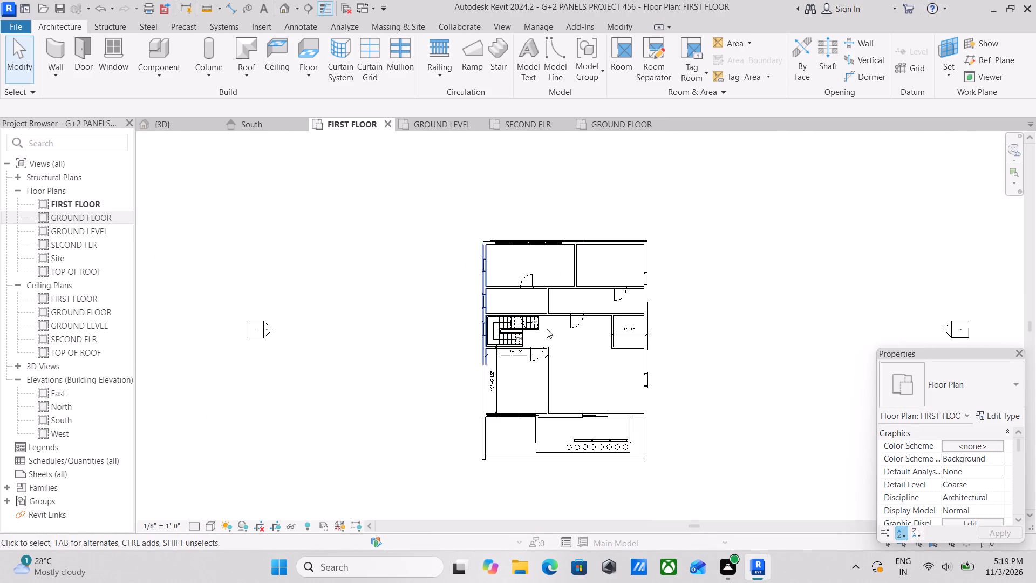
pyautogui.scroll(3, 680, 397)
pyautogui.scroll(3, 515, 302)
pyautogui.scroll(-2, 515, 297)
pyautogui.moveTo(521, 303); pyautogui.dragTo(568, 363, button='middle')
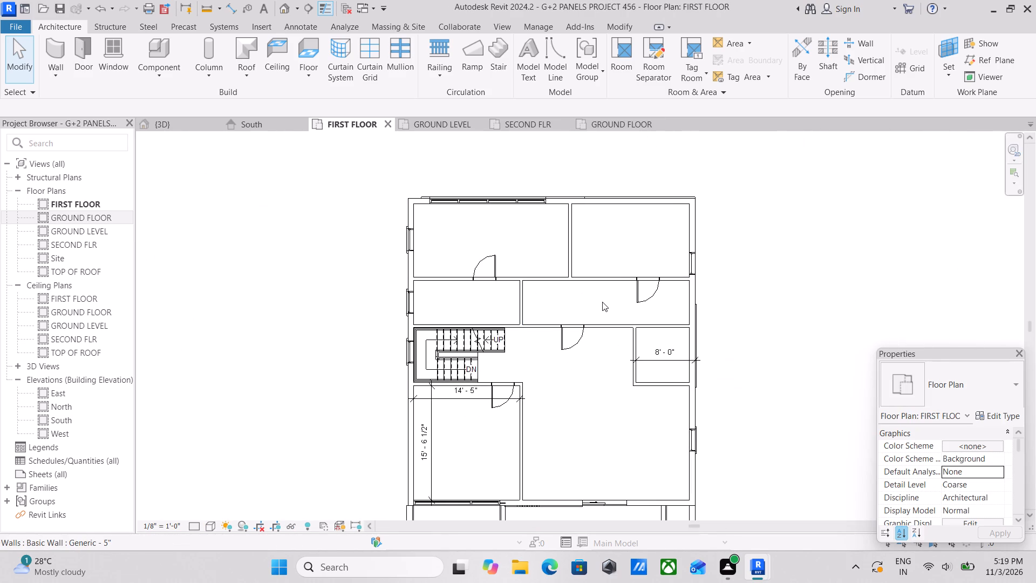
pyautogui.scroll(3, 636, 367)
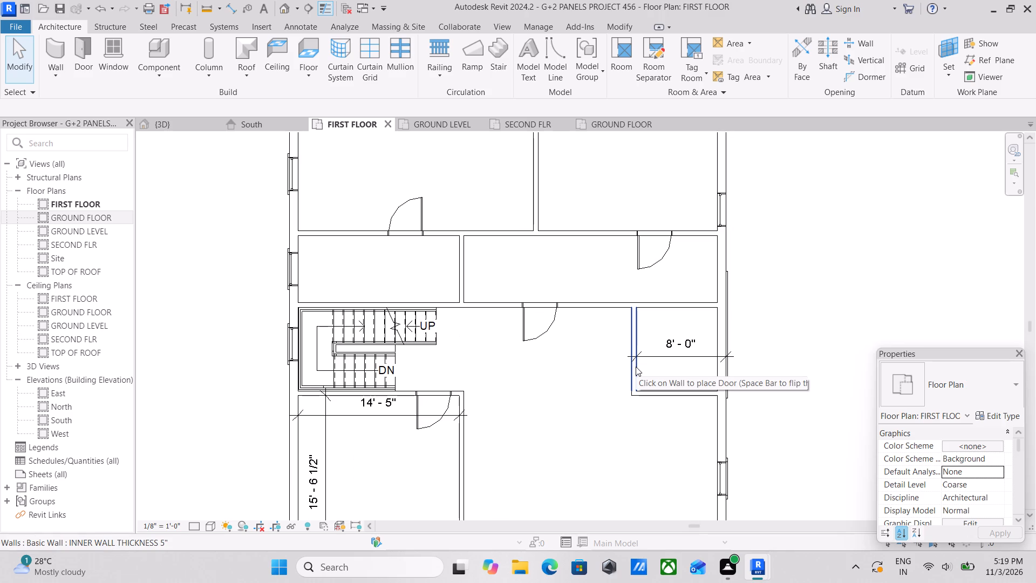
pyautogui.write('DR')
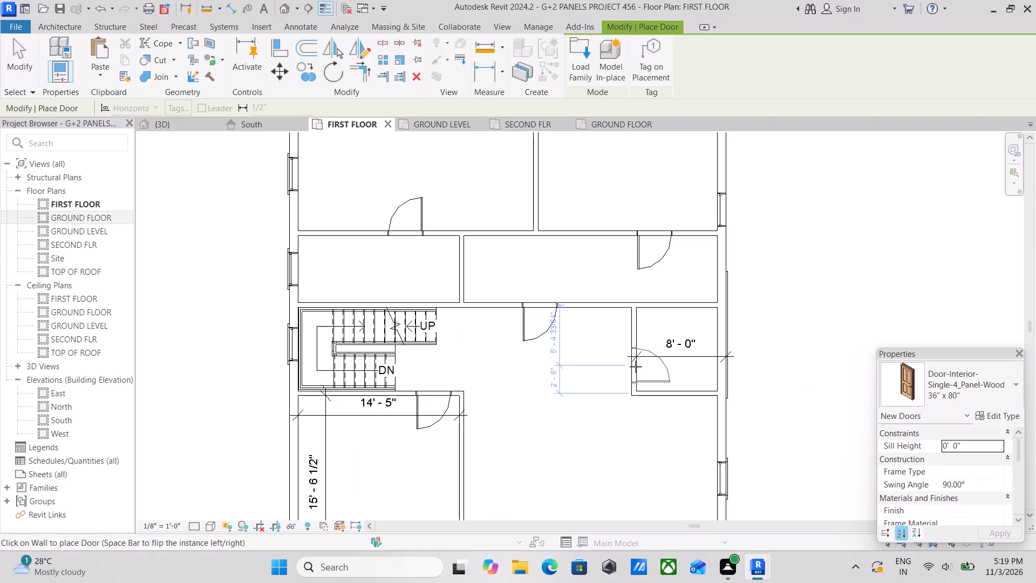
pyautogui.click(998, 391)
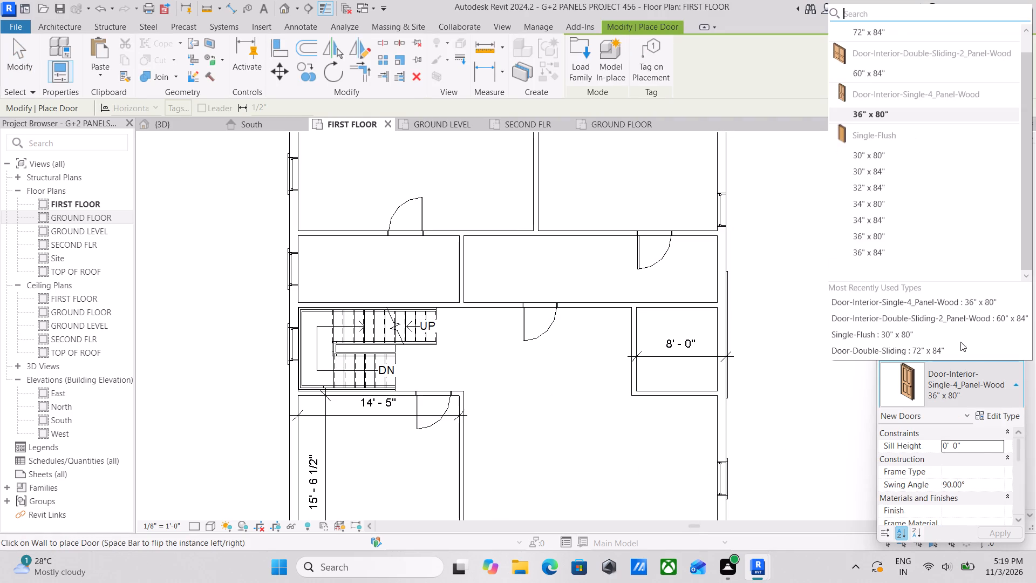
pyautogui.scroll(6, 883, 192)
pyautogui.scroll(-2, 878, 229)
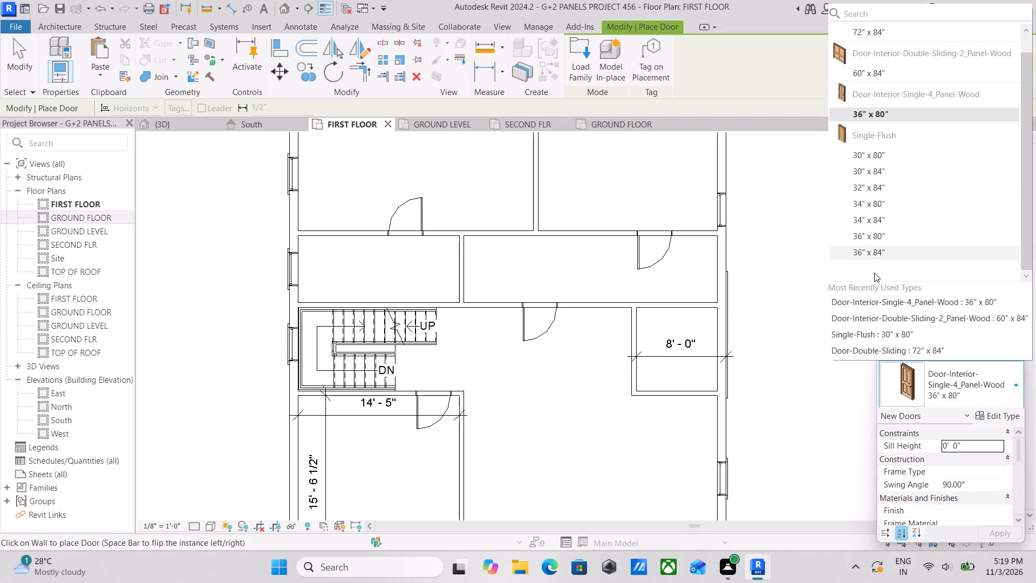
pyautogui.scroll(-2, 883, 289)
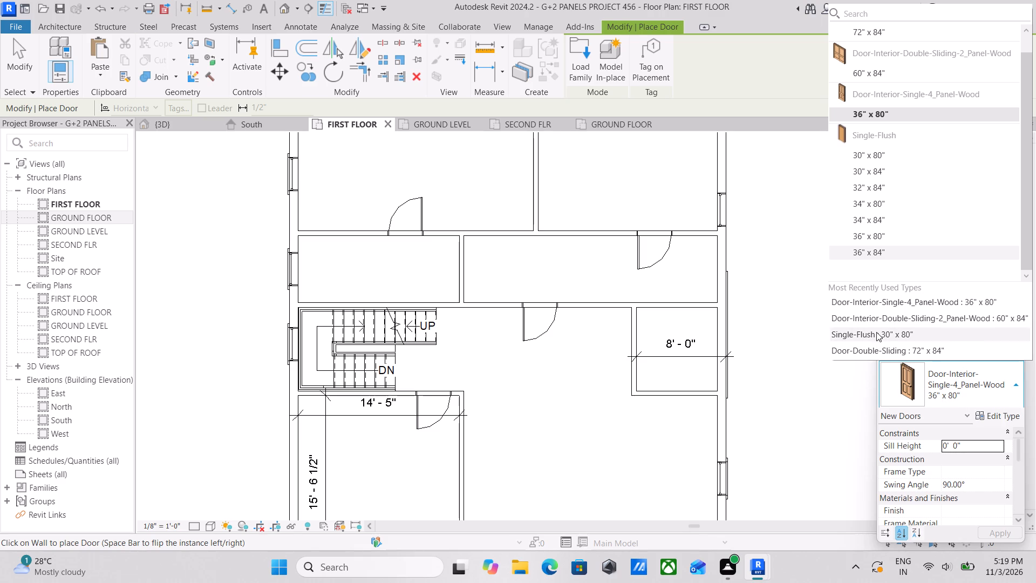
pyautogui.click(876, 332)
pyautogui.scroll(3, 647, 384)
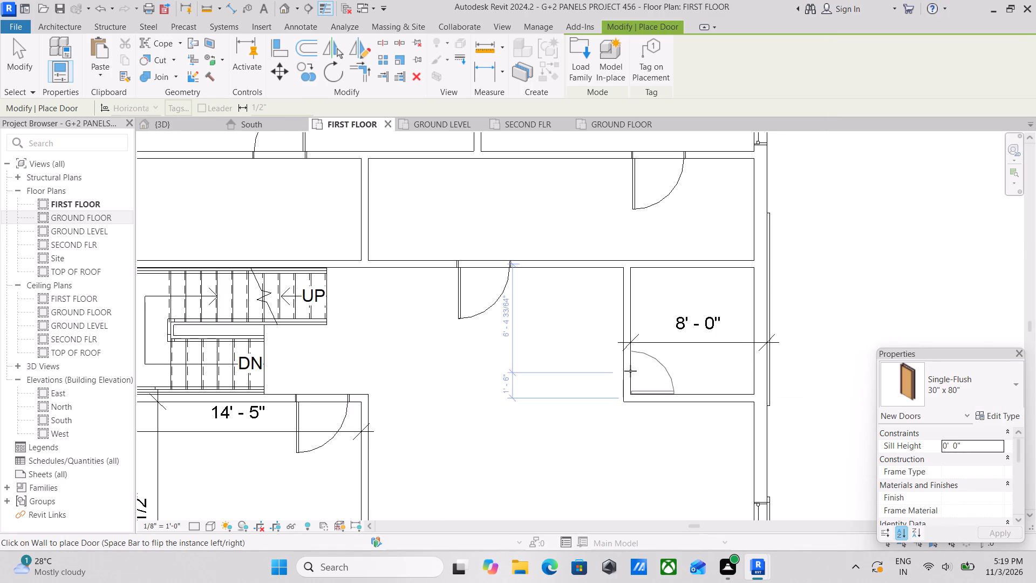
pyautogui.click(630, 369)
pyautogui.scroll(-2, 655, 377)
pyautogui.press('Escape')
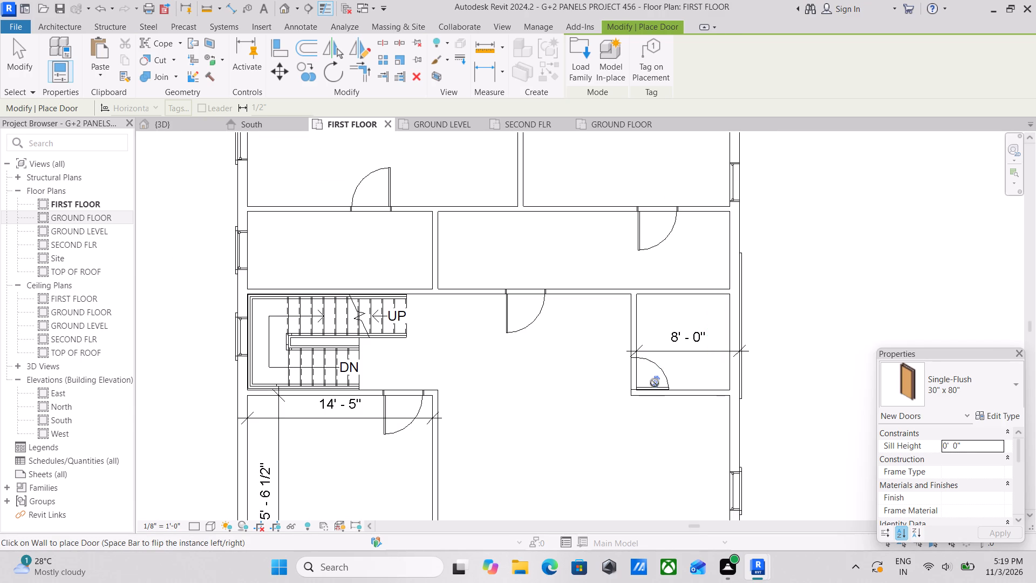
pyautogui.press('Escape')
# Place rooms automatically with tags in all enclosed areas of the FIRST FLOOR plan.
pyautogui.scroll(-4, 682, 360)
pyautogui.moveTo(644, 377); pyautogui.dragTo(678, 284, button='middle')
pyautogui.scroll(-1, 665, 378)
pyautogui.moveTo(664, 375); pyautogui.dragTo(756, 349, button='middle')
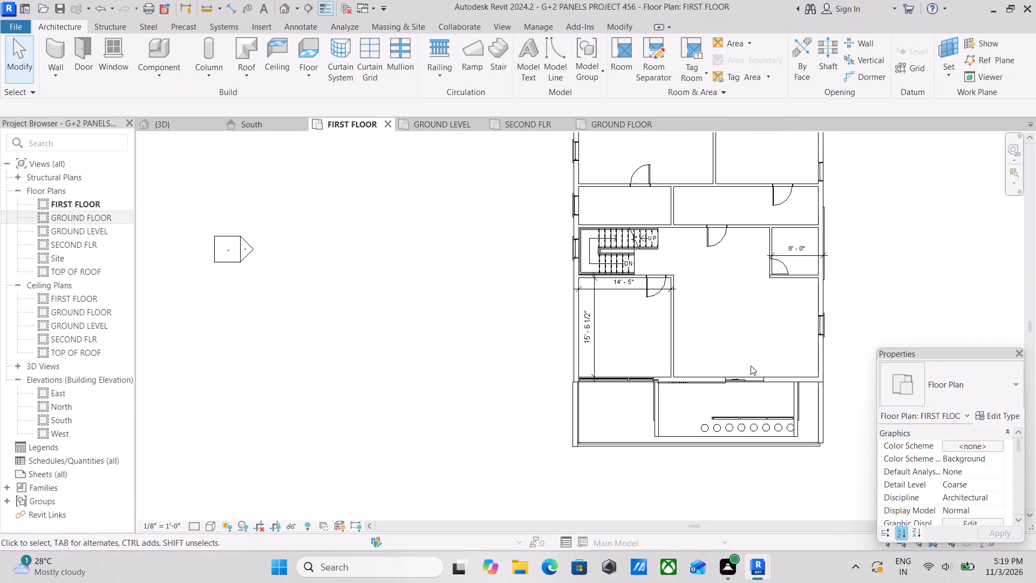
pyautogui.scroll(2, 739, 363)
pyautogui.moveTo(734, 344); pyautogui.dragTo(734, 379, button='middle')
pyautogui.scroll(3, 734, 379)
pyautogui.scroll(-2, 734, 379)
pyautogui.moveTo(734, 379); pyautogui.dragTo(732, 401, button='middle')
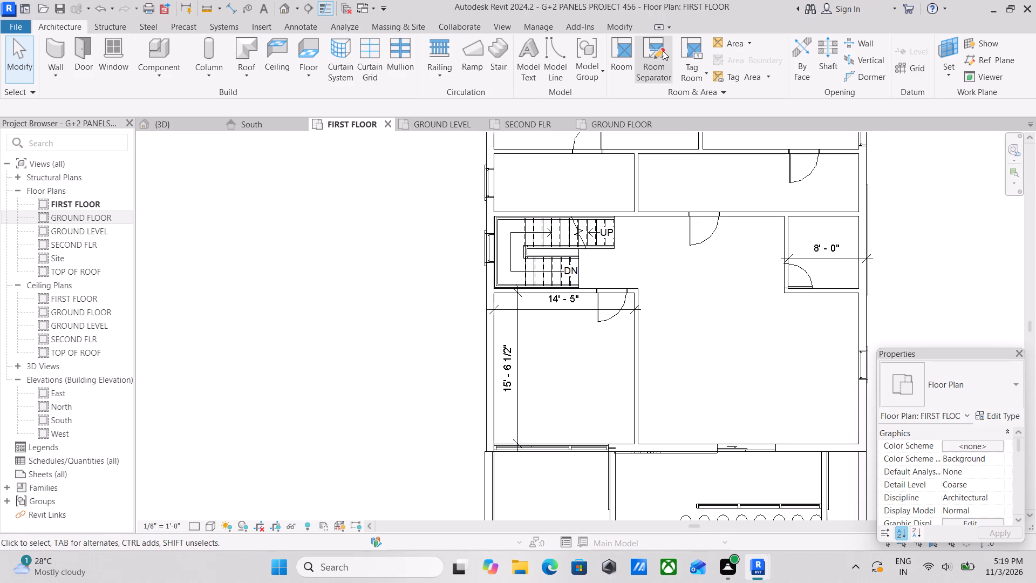
pyautogui.click(629, 59)
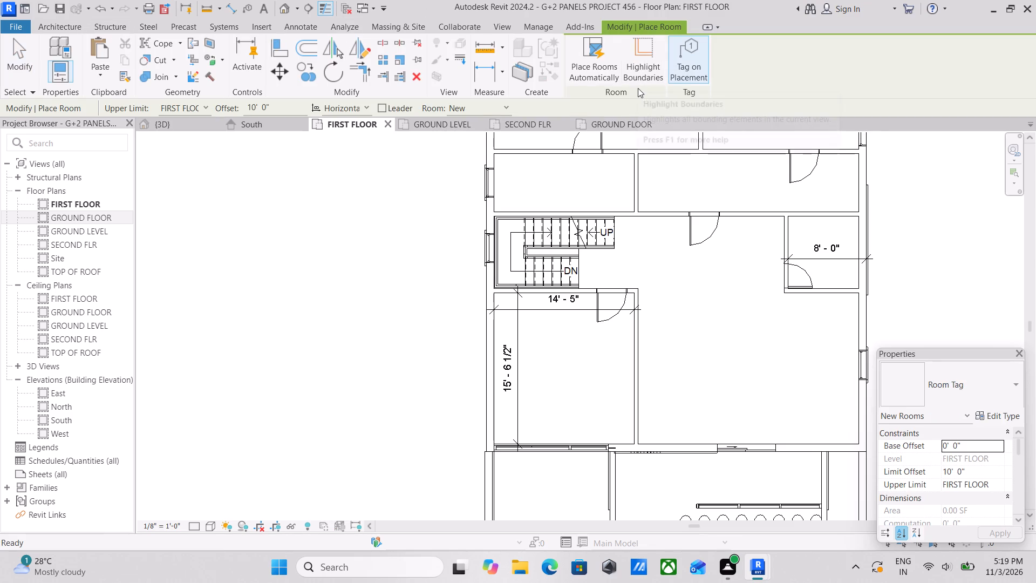
pyautogui.click(585, 63)
pyautogui.scroll(-1, 683, 325)
pyautogui.click(610, 281)
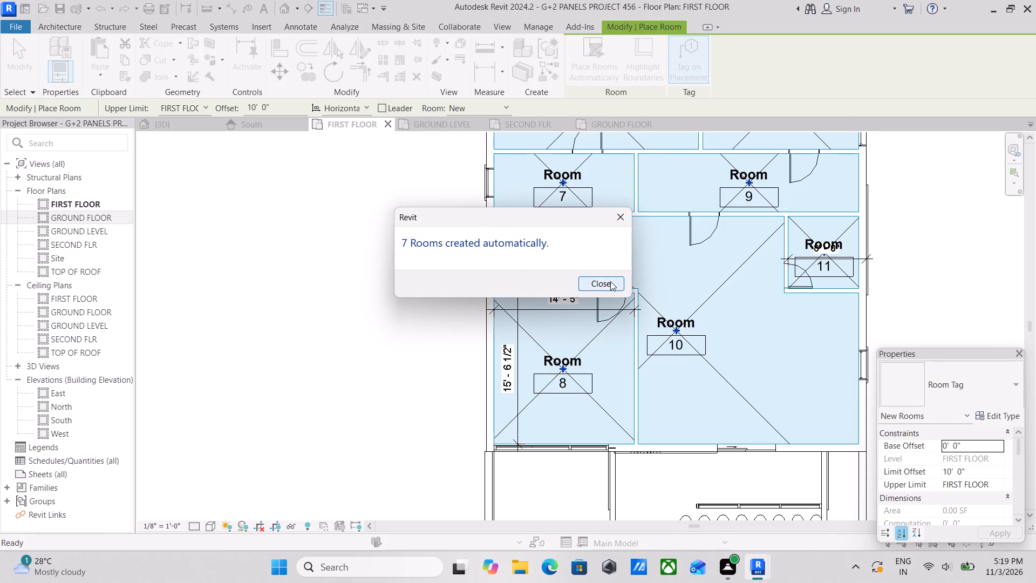
# Rename room 8, below the staircase on the FIRST FLOOR plan, as BEDROOM.
pyautogui.scroll(-3, 741, 309)
pyautogui.moveTo(747, 307); pyautogui.dragTo(723, 423, button='middle')
pyautogui.scroll(-2, 723, 420)
pyautogui.moveTo(719, 405); pyautogui.dragTo(718, 392, button='middle')
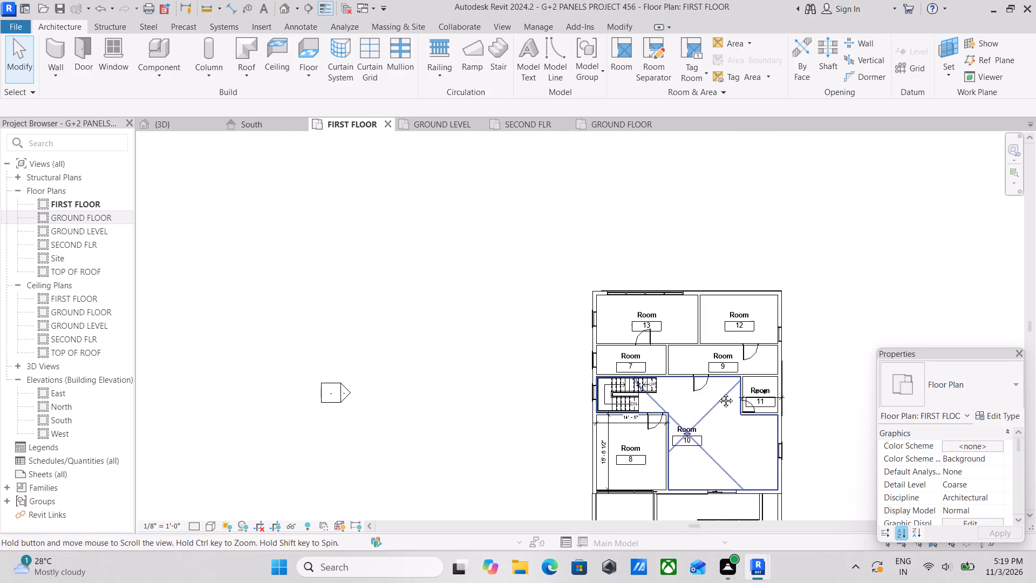
pyautogui.moveTo(718, 392); pyautogui.dragTo(714, 290, button='middle')
pyautogui.scroll(2, 707, 416)
pyautogui.scroll(2, 623, 364)
pyautogui.moveTo(652, 307); pyautogui.dragTo(659, 343, button='middle')
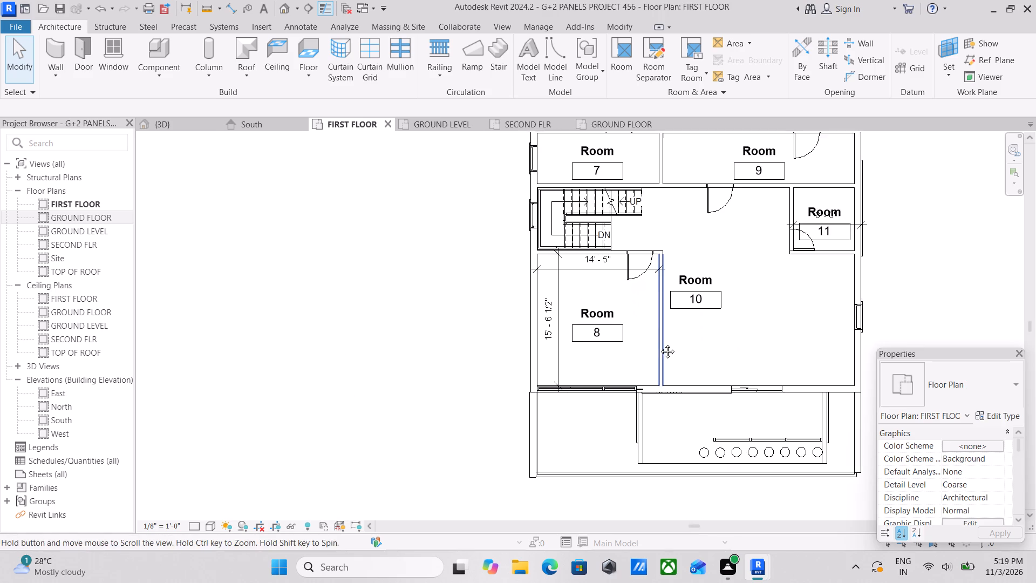
pyautogui.moveTo(659, 343); pyautogui.dragTo(660, 370, button='middle')
pyautogui.scroll(2, 617, 352)
pyautogui.scroll(-1, 617, 353)
pyautogui.moveTo(616, 355); pyautogui.dragTo(625, 383, button='middle')
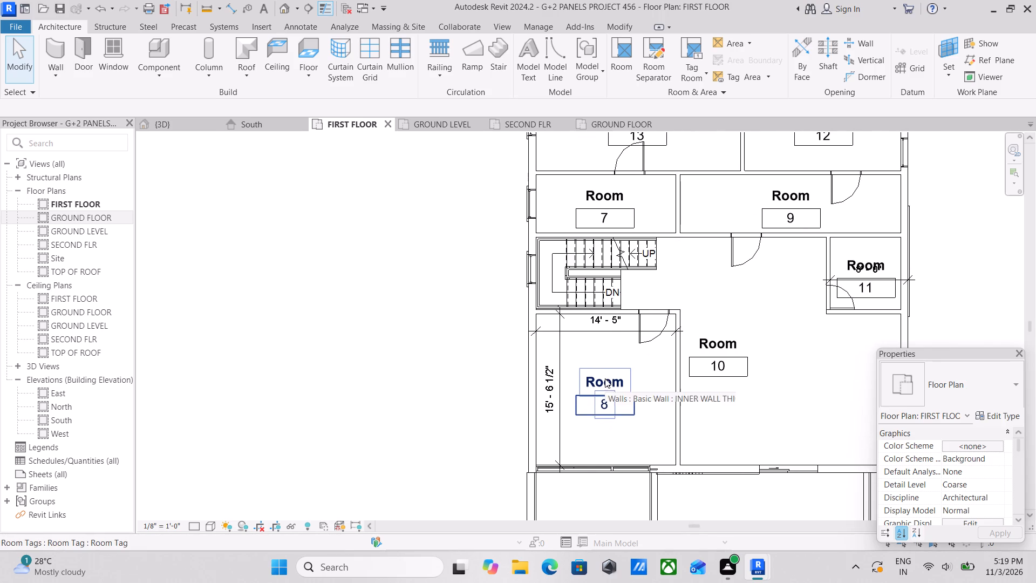
pyautogui.doubleClick(605, 378)
pyautogui.write('BED')
pyautogui.write('ROO')
pyautogui.press('m')
pyautogui.press('Return')
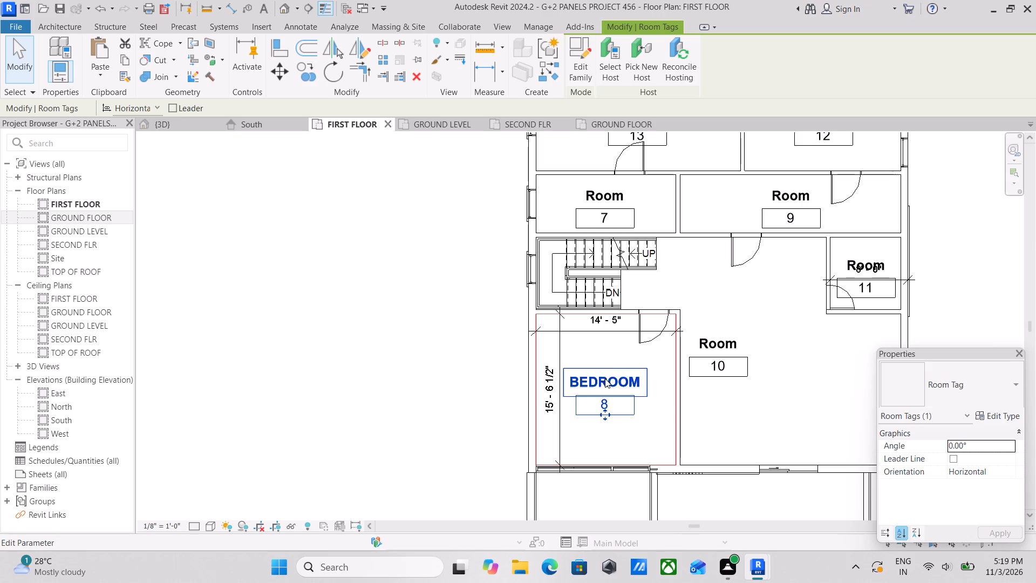
# Rename room 10, the large central room on the FIRST FLOOR, as LIVING AND DININING ROOM.
pyautogui.doubleClick(714, 345)
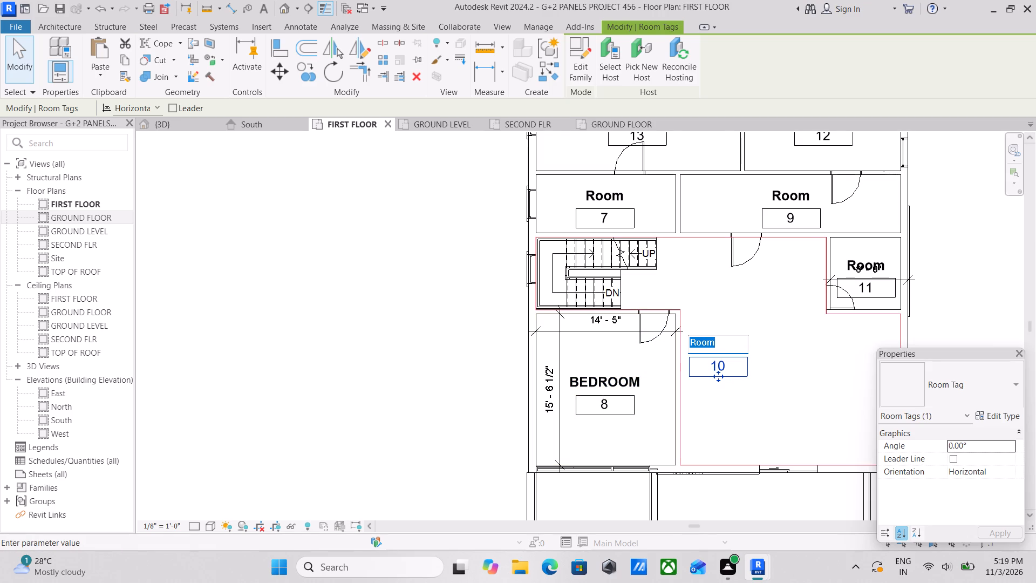
pyautogui.write('LI')
pyautogui.write('VING')
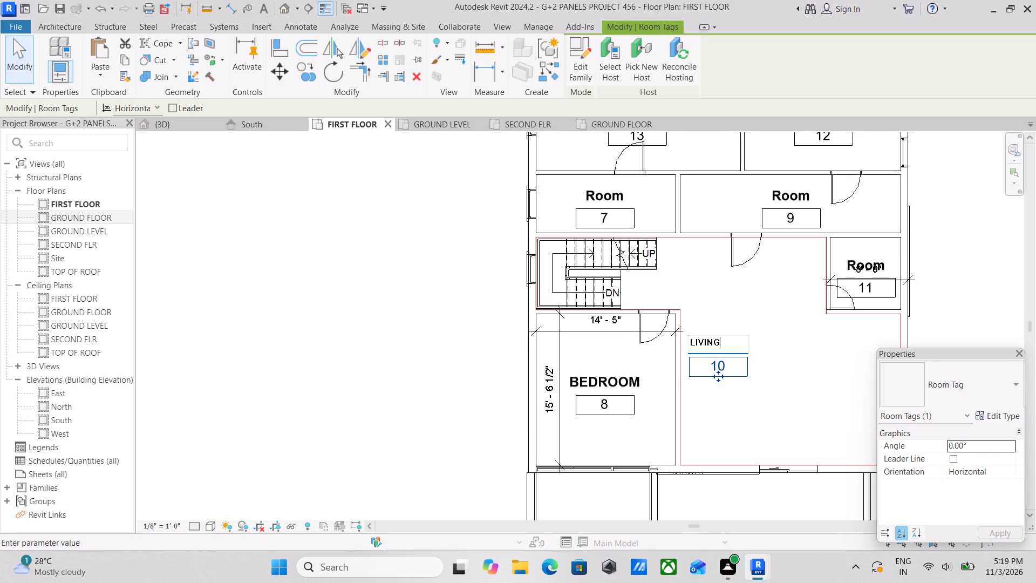
pyautogui.press('space')
pyautogui.write('AND D')
pyautogui.write('ININ')
pyautogui.press('i')
pyautogui.write('NG')
pyautogui.press('space')
pyautogui.write('ROOM')
pyautogui.press('Return')
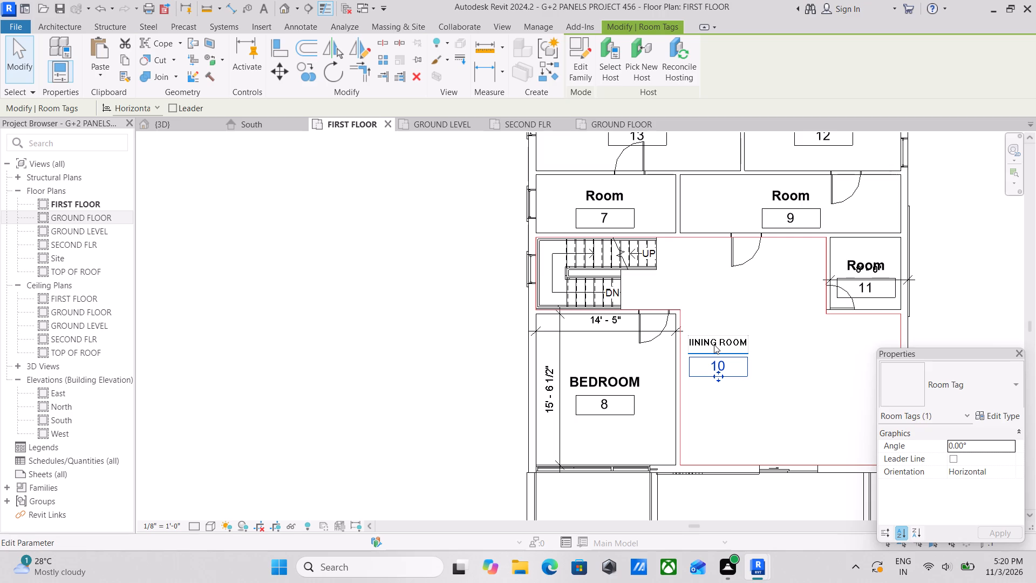
# Move the room 10 tag down and away from the bedroom wall, towards the middle of the living area.
pyautogui.scroll(-1, 714, 344)
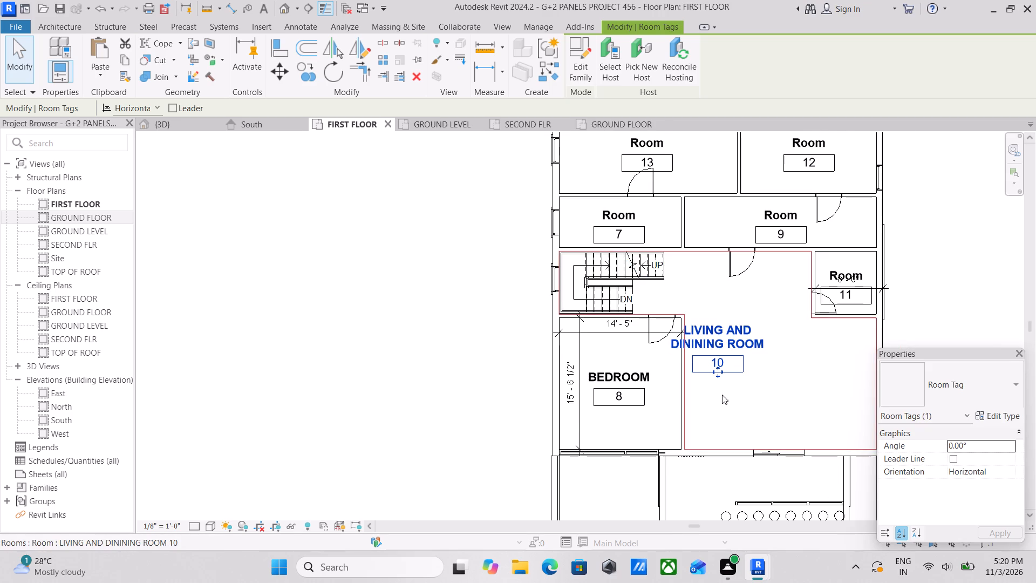
pyautogui.scroll(3, 724, 381)
pyautogui.moveTo(717, 369); pyautogui.dragTo(758, 381)
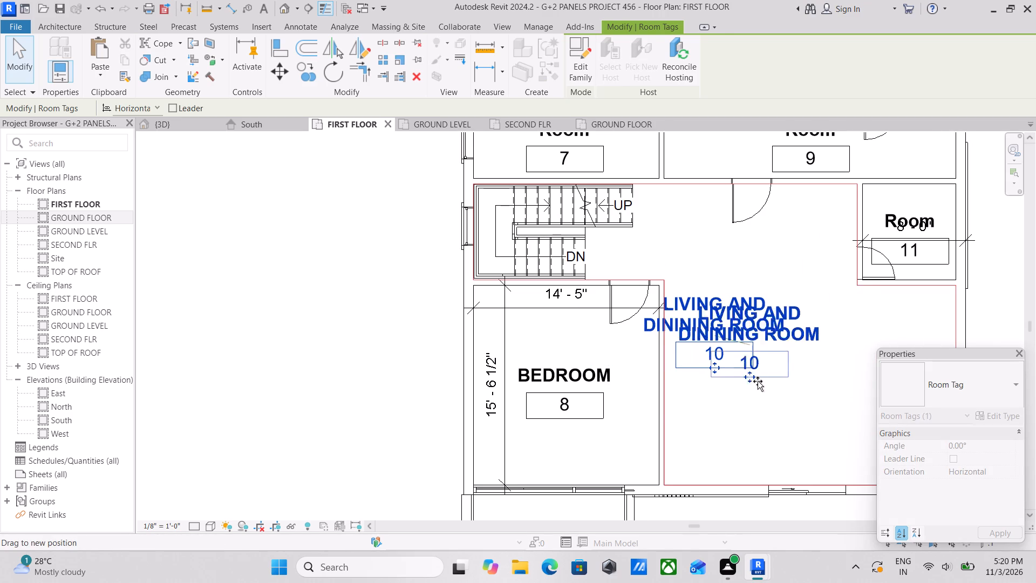
pyautogui.moveTo(758, 381); pyautogui.dragTo(805, 412)
pyautogui.scroll(-2, 806, 410)
pyautogui.moveTo(801, 410); pyautogui.dragTo(772, 418, button='middle')
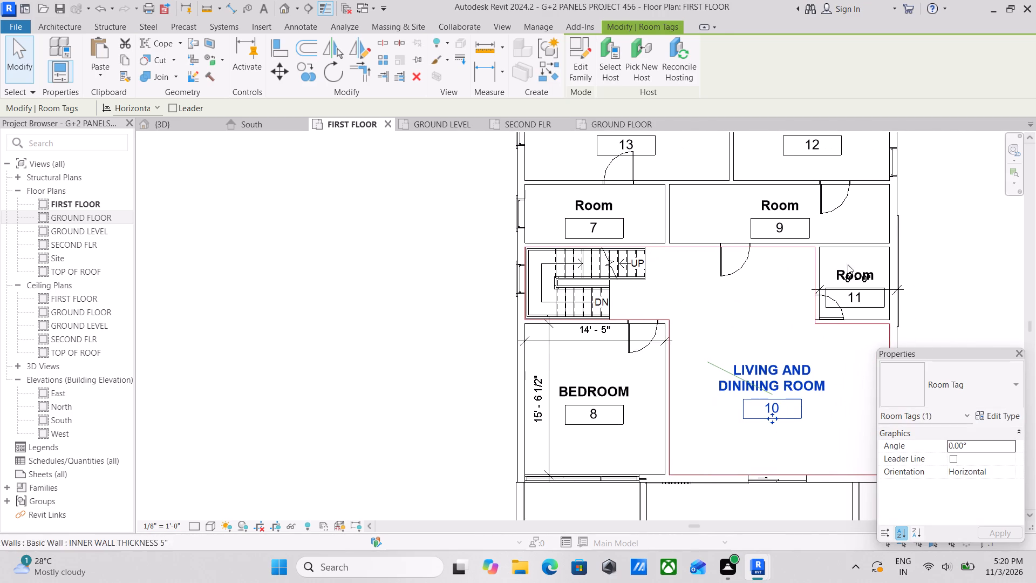
# Rename room 11, the small room opening off the living area, as TOILET.
pyautogui.scroll(2, 835, 275)
pyautogui.doubleClick(861, 276)
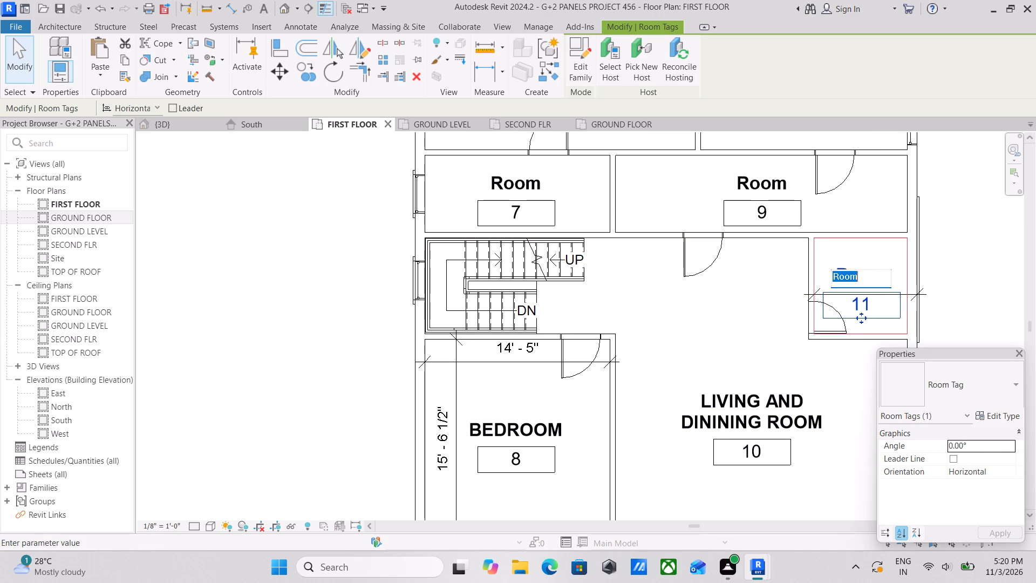
pyautogui.write('TOILET')
pyautogui.press('Return')
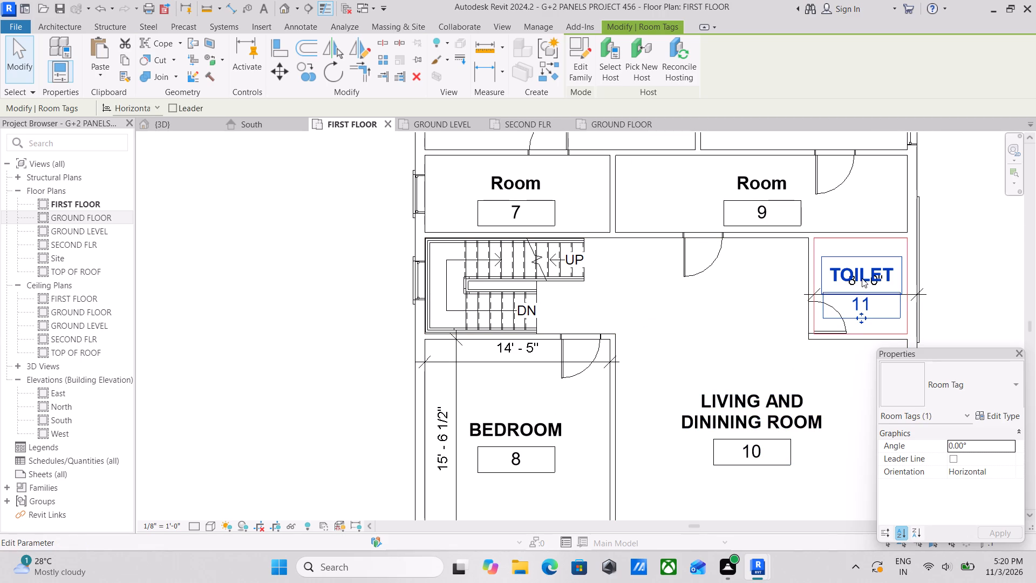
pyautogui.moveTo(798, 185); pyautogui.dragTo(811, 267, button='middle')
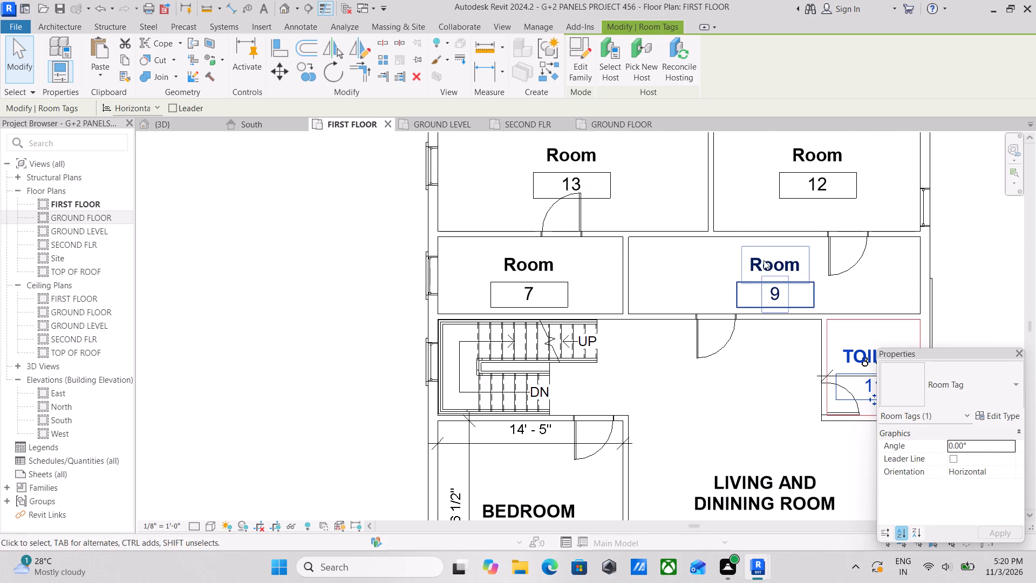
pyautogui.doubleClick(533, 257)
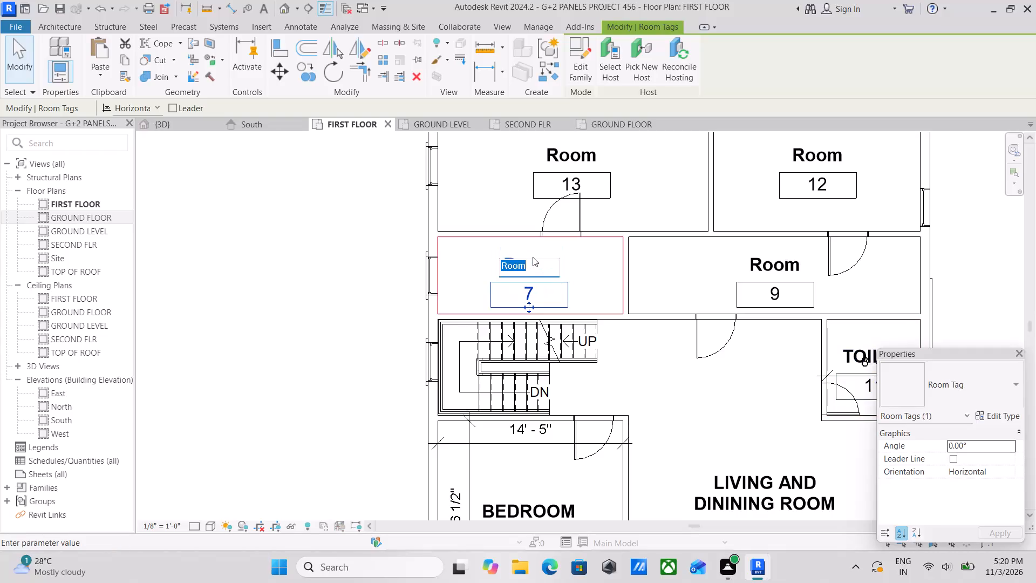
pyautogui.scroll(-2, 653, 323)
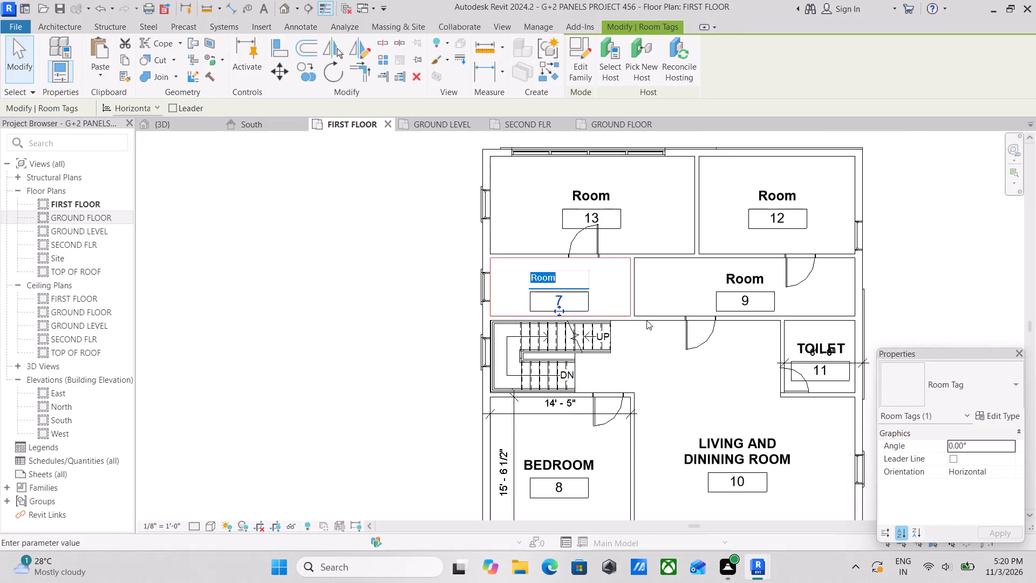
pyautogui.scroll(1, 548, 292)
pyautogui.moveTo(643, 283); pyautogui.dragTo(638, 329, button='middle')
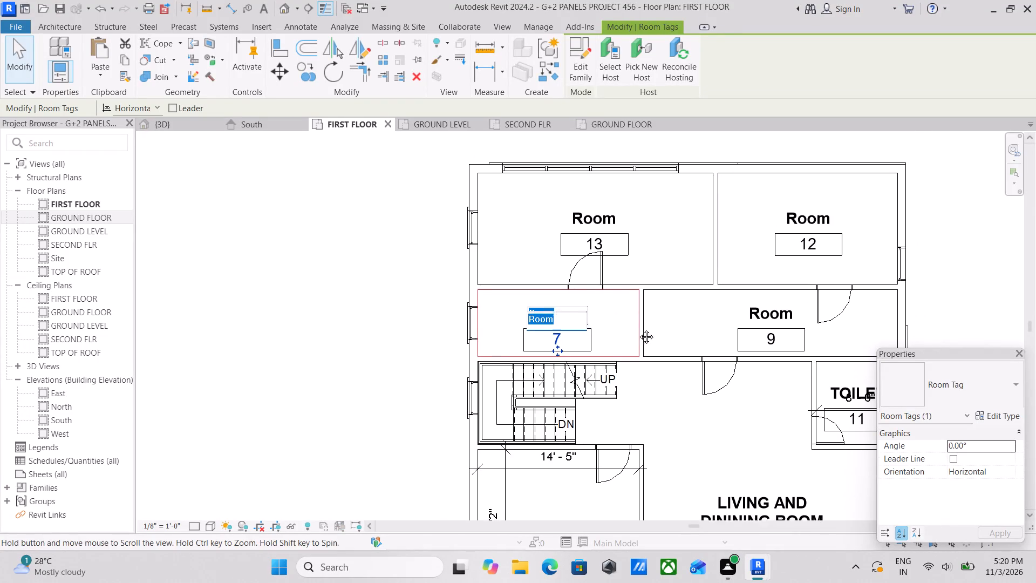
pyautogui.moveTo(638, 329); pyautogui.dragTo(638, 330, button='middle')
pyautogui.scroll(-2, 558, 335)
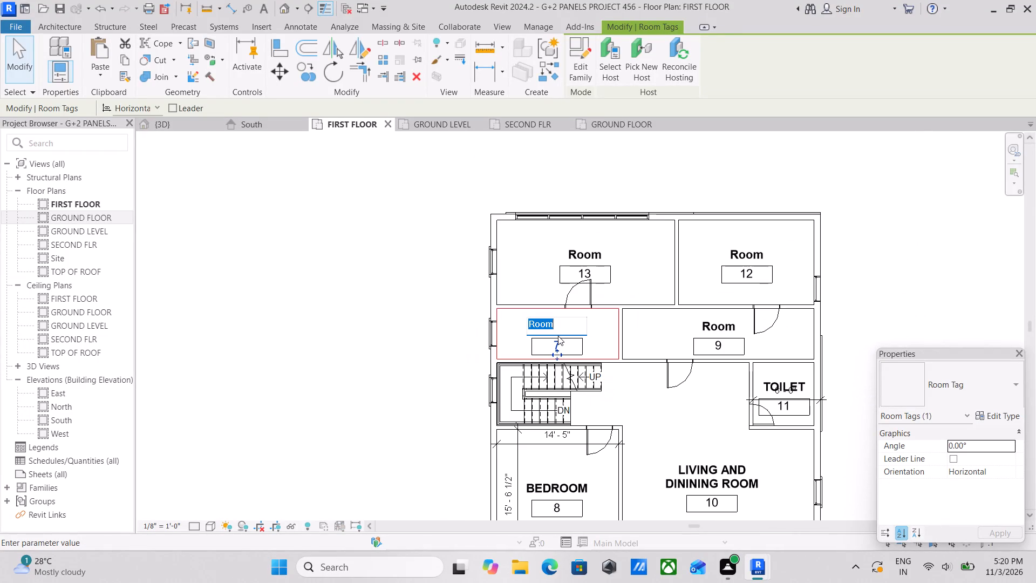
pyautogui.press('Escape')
# Rename room 7, just above the staircase on the FIRST FLOOR plan, as TOILET.
pyautogui.scroll(-1, 714, 401)
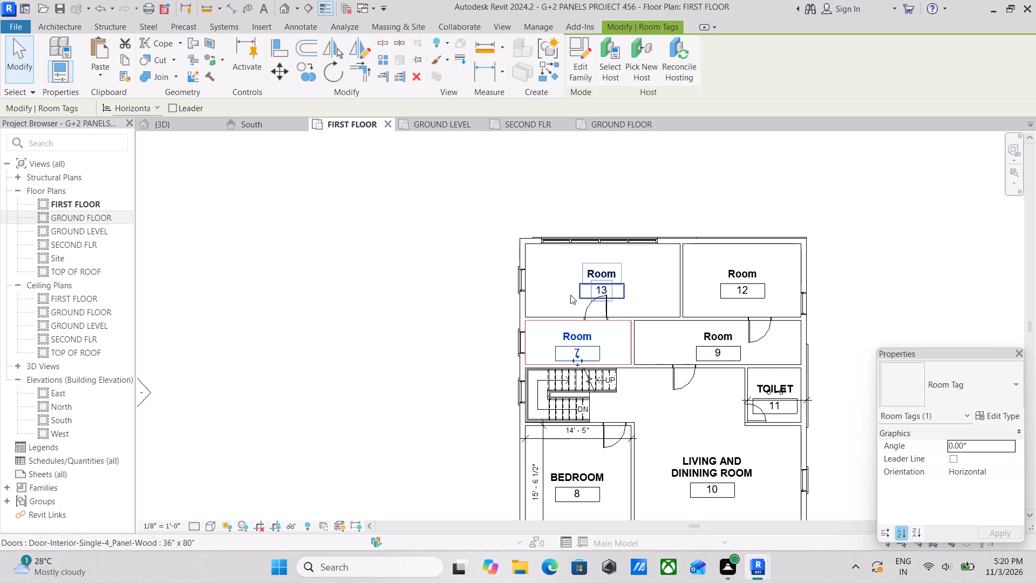
pyautogui.scroll(2, 557, 333)
pyautogui.doubleClick(583, 335)
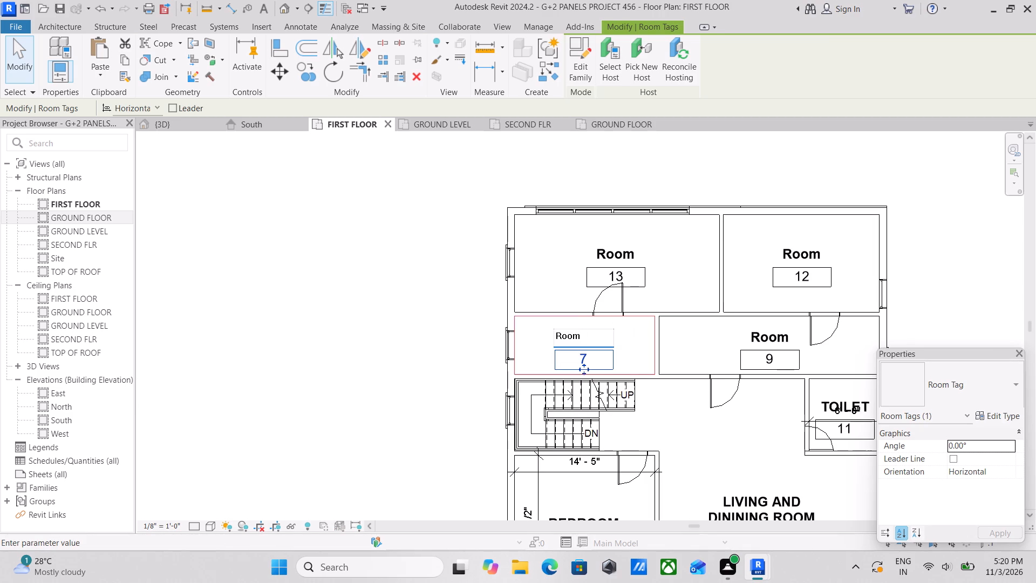
pyautogui.moveTo(583, 335); pyautogui.dragTo(543, 334)
pyautogui.write('TOIL')
pyautogui.write('ET')
pyautogui.press('Return')
# Rename room 13, the upper corner room above toilet 7, as BEDROOM.
pyautogui.click(605, 255)
pyautogui.click(605, 255)
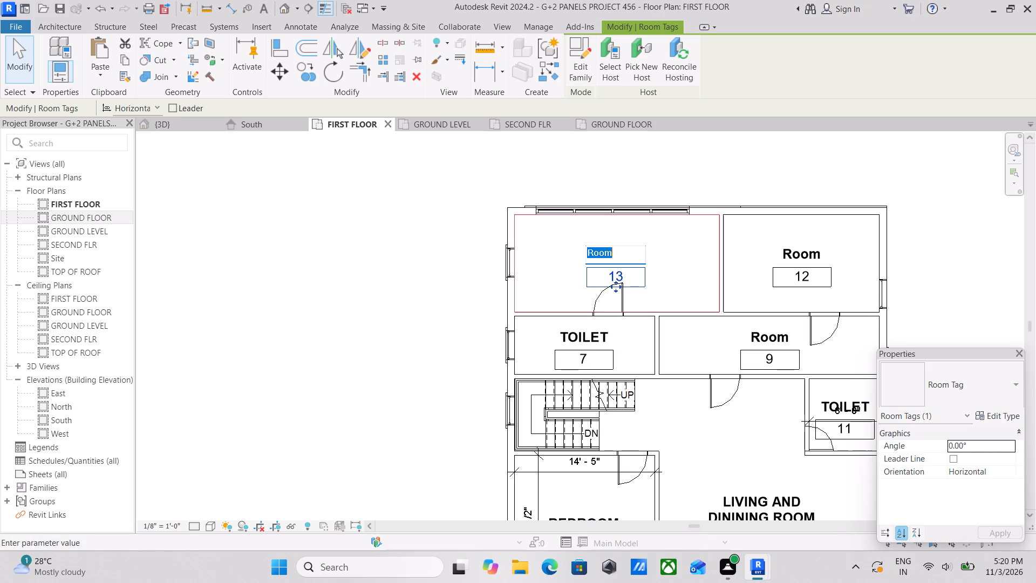
pyautogui.write('BED')
pyautogui.write('ROOM')
pyautogui.press('Return')
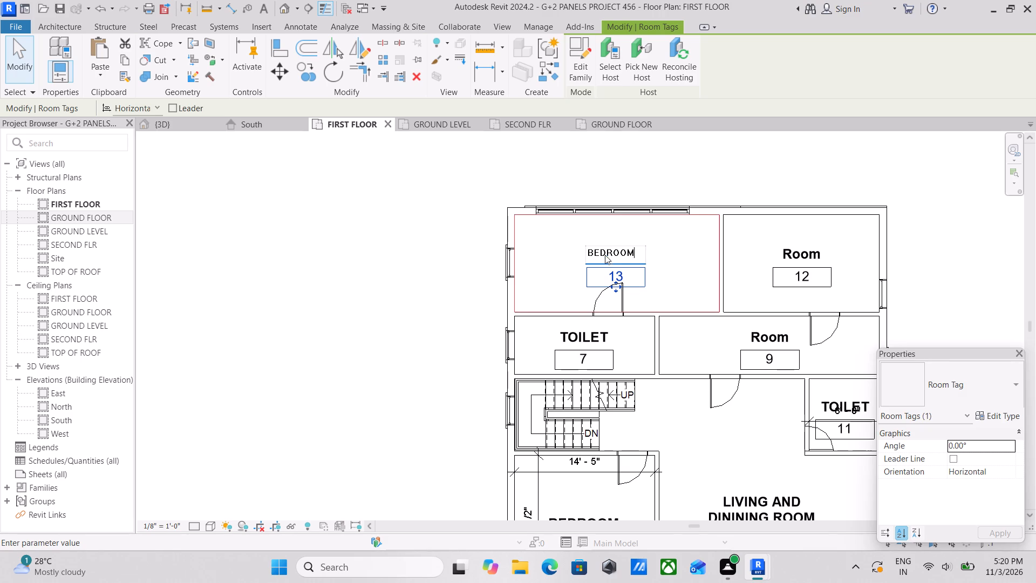
# Rename room 12, beside bedroom 13, as STUDYROOM.
pyautogui.doubleClick(817, 248)
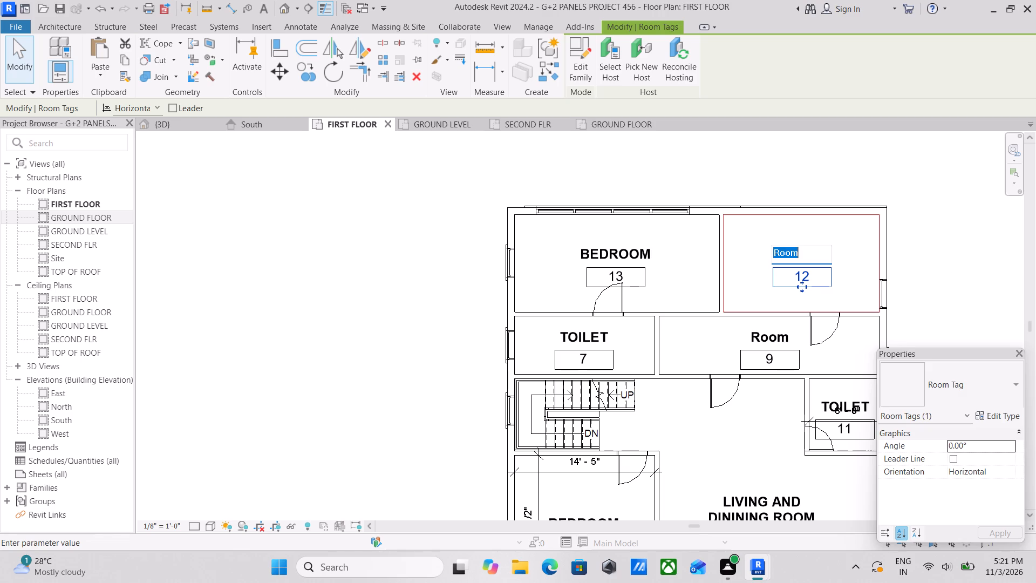
pyautogui.write('STU')
pyautogui.write('DY')
pyautogui.write('ROOM')
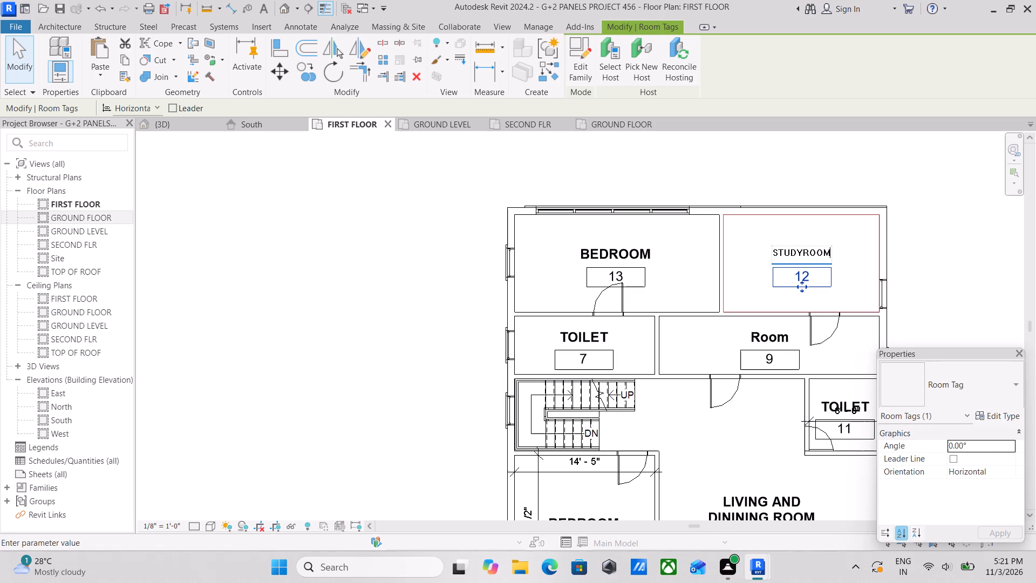
pyautogui.press('Return')
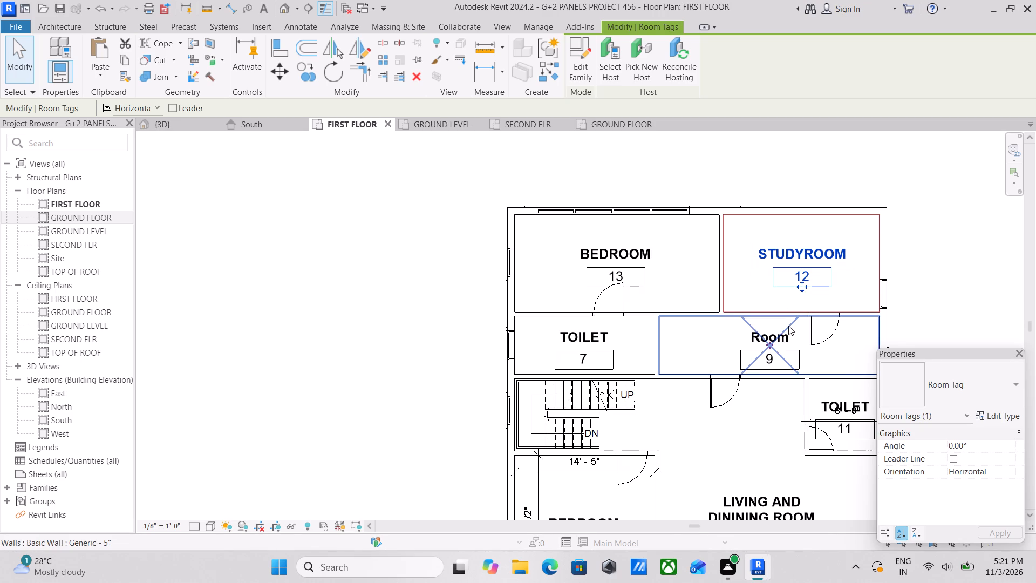
# Rename room 9, between the study and the living area, as PASSAGE ROOM.
pyautogui.click(779, 335)
pyautogui.click(775, 335)
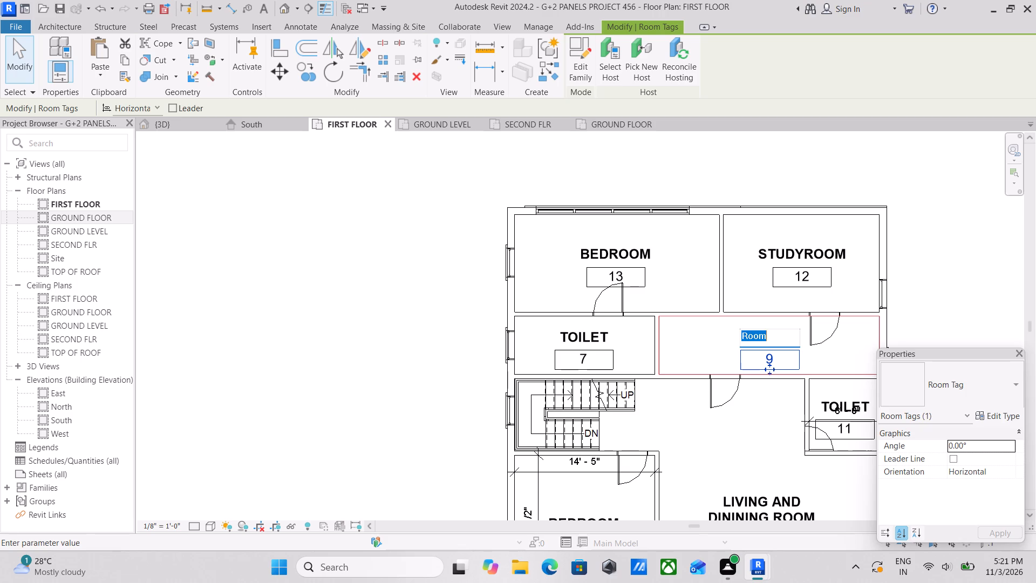
pyautogui.press('p')
pyautogui.write('ASSA')
pyautogui.write('GE ROOM')
pyautogui.press('Return')
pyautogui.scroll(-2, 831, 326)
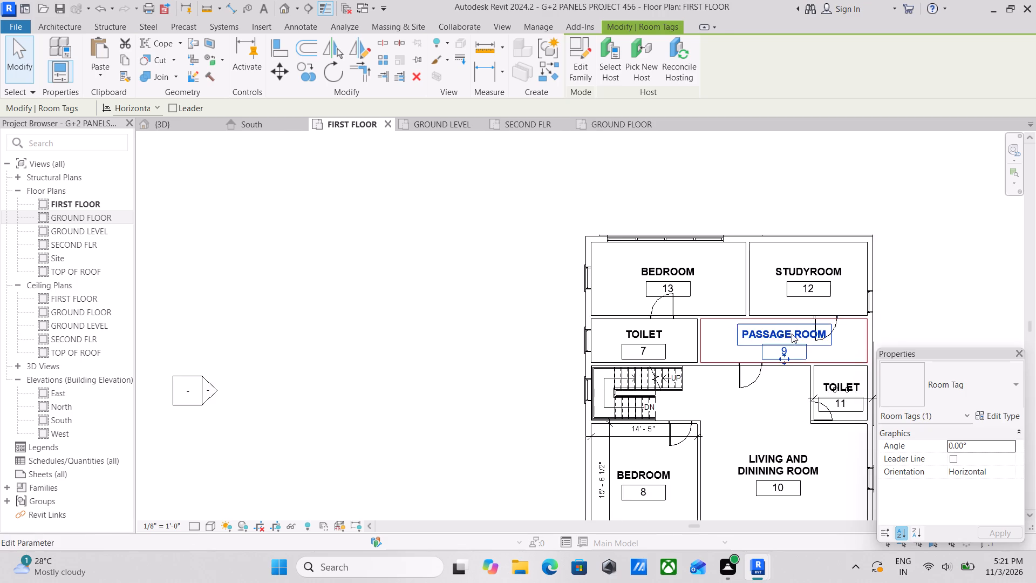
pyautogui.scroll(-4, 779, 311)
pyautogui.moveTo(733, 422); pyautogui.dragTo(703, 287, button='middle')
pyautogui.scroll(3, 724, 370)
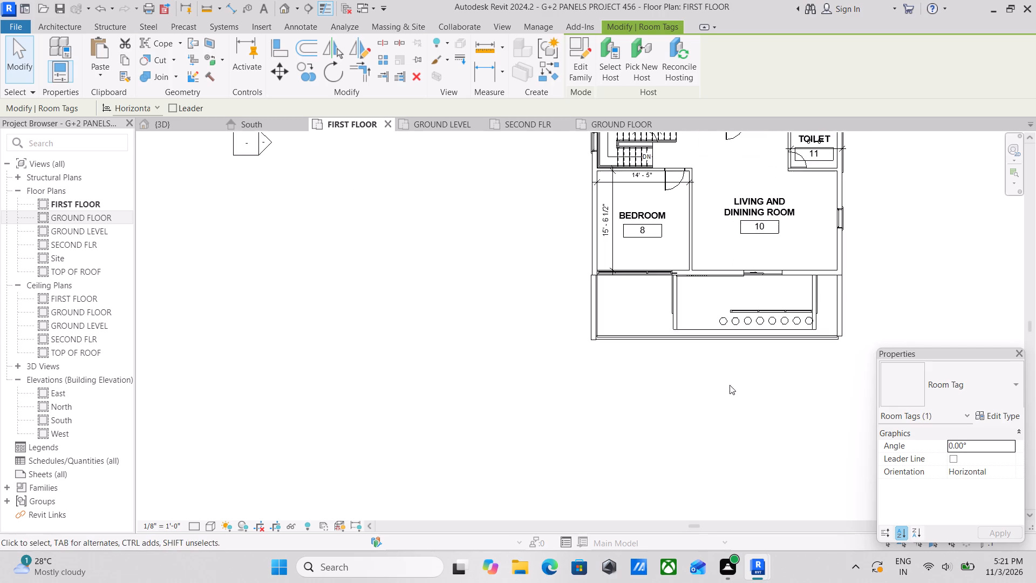
# Examine the named rooms and the balcony area across the FIRST FLOOR plan.
pyautogui.scroll(2, 730, 349)
pyautogui.scroll(1, 735, 238)
pyautogui.moveTo(735, 238); pyautogui.dragTo(745, 403, button='middle')
pyautogui.moveTo(687, 276); pyautogui.dragTo(689, 403, button='middle')
pyautogui.scroll(1, 691, 280)
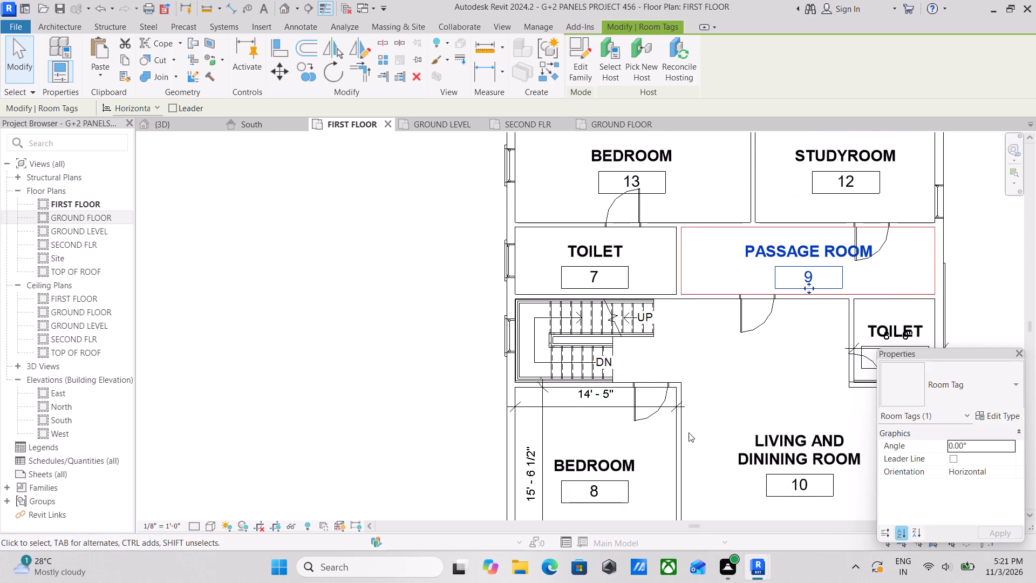
pyautogui.scroll(-2, 733, 394)
pyautogui.middleClick(732, 394)
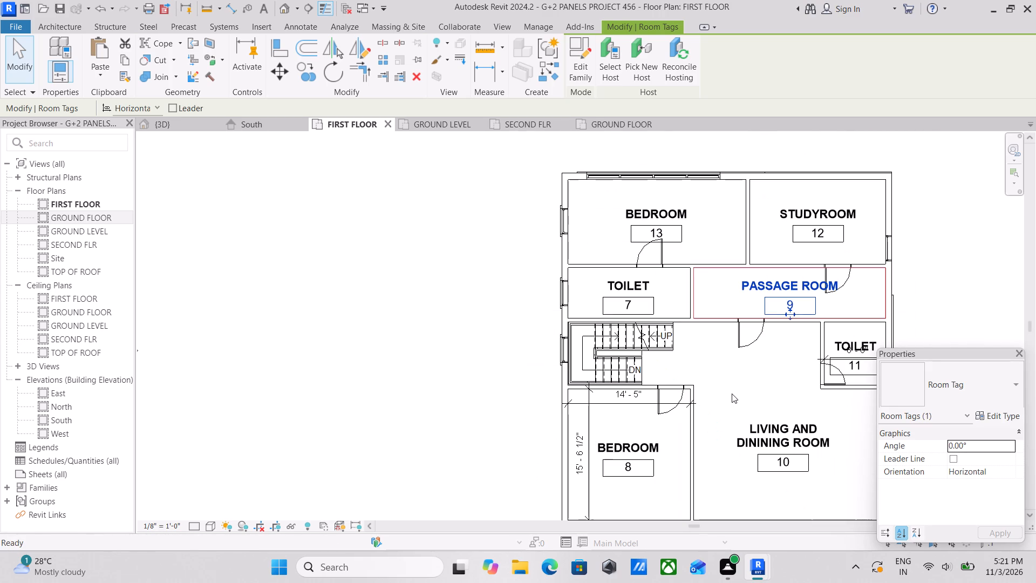
pyautogui.scroll(-4, 801, 434)
pyautogui.moveTo(796, 421); pyautogui.dragTo(774, 338, button='middle')
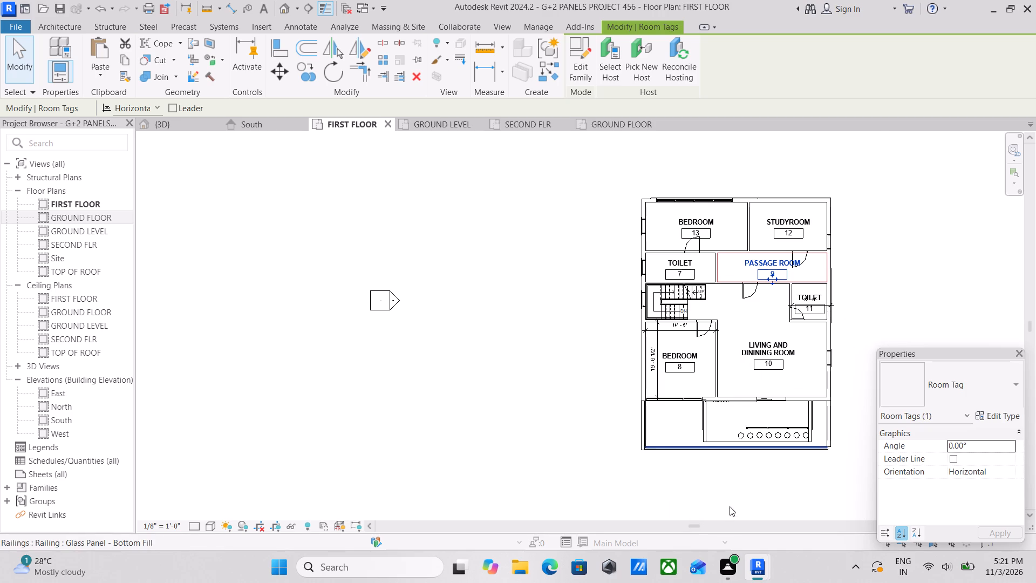
pyautogui.scroll(3, 734, 491)
pyautogui.scroll(5, 747, 360)
pyautogui.scroll(-3, 753, 341)
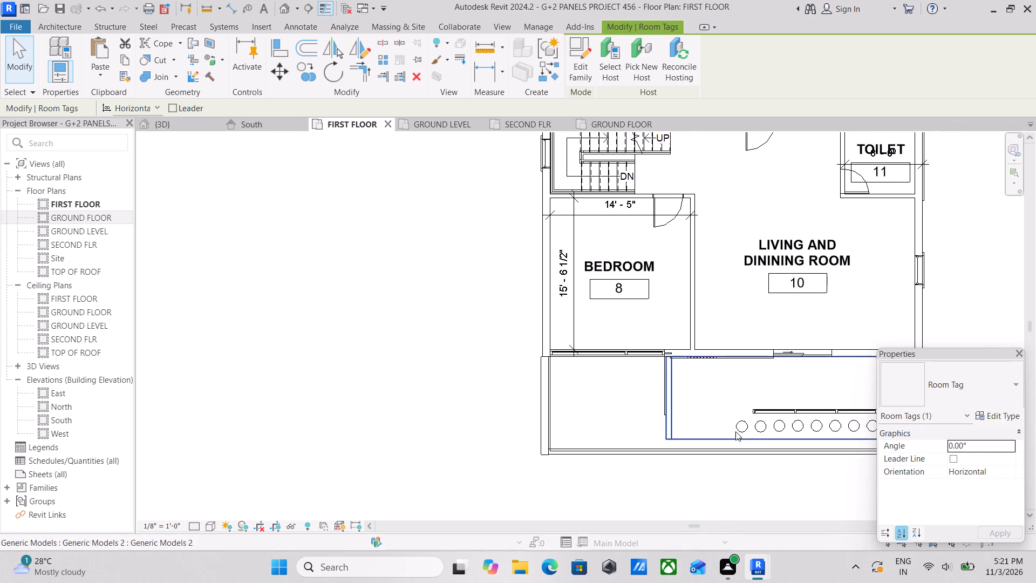
pyautogui.scroll(4, 736, 410)
pyautogui.scroll(-2, 754, 376)
pyautogui.moveTo(752, 376); pyautogui.dragTo(699, 371, button='middle')
pyautogui.scroll(-1, 560, 451)
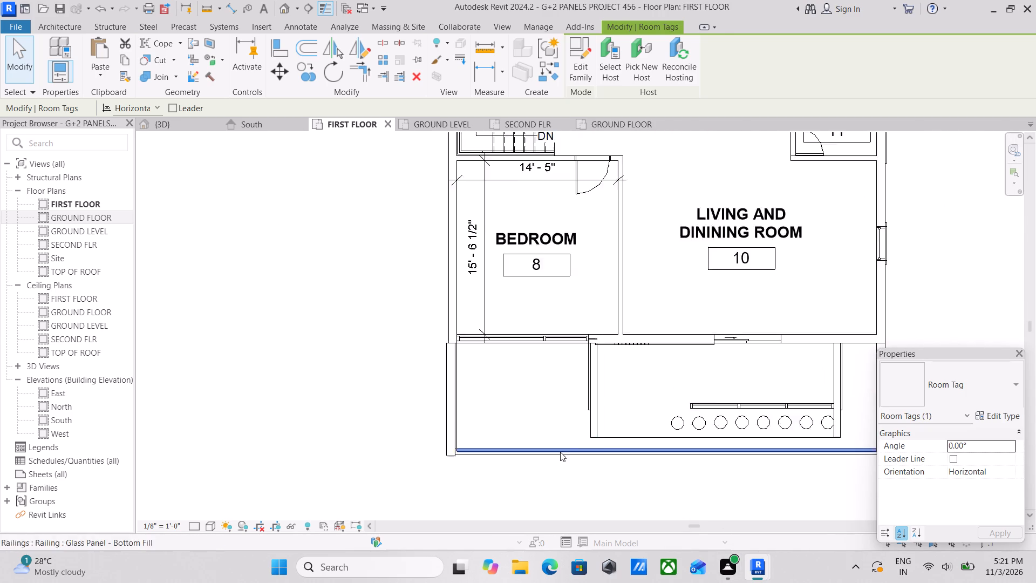
pyautogui.scroll(-2, 560, 452)
pyautogui.moveTo(663, 357); pyautogui.dragTo(694, 408, button='middle')
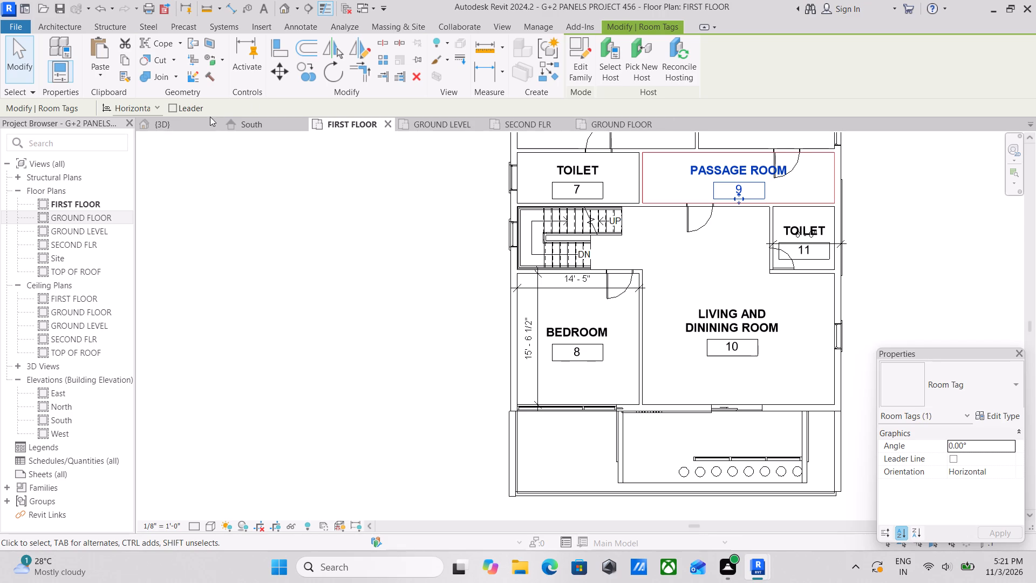
# Open the SECOND FLR plan and place rooms automatically in all its enclosed areas, with tags.
pyautogui.click(522, 123)
pyautogui.scroll(-6, 617, 446)
pyautogui.moveTo(621, 284); pyautogui.dragTo(597, 378, button='middle')
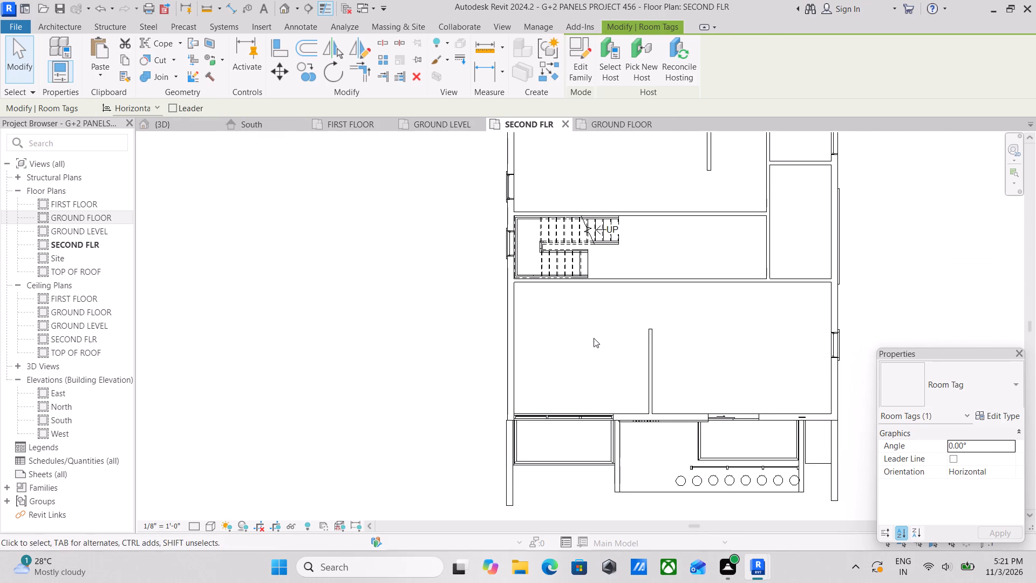
pyautogui.moveTo(594, 338); pyautogui.dragTo(541, 433, button='middle')
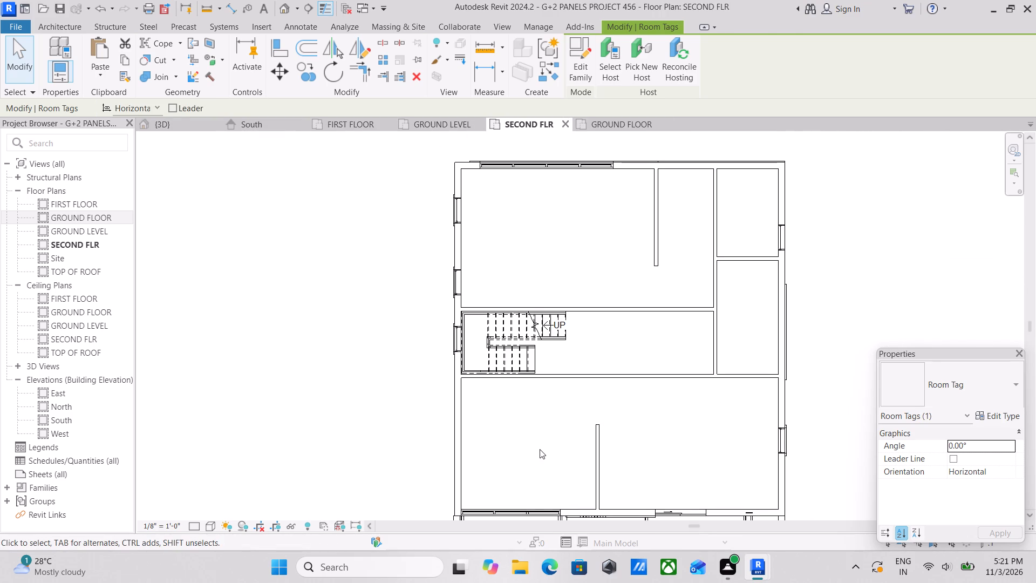
pyautogui.scroll(-2, 556, 430)
pyautogui.middleClick(553, 431)
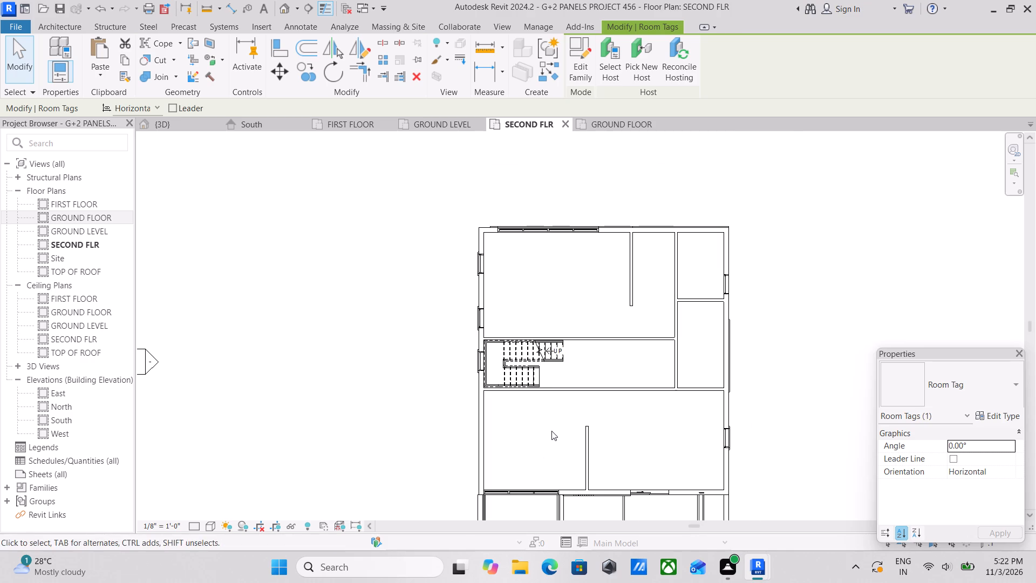
pyautogui.scroll(2, 571, 273)
pyautogui.moveTo(575, 294); pyautogui.dragTo(562, 250, button='middle')
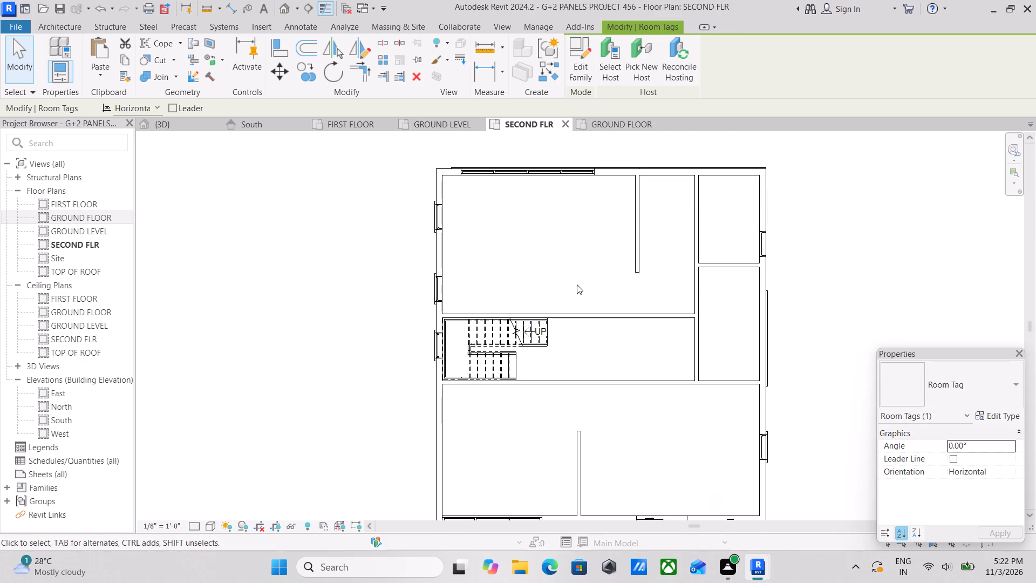
pyautogui.scroll(-2, 577, 289)
pyautogui.moveTo(573, 283); pyautogui.dragTo(557, 241, button='middle')
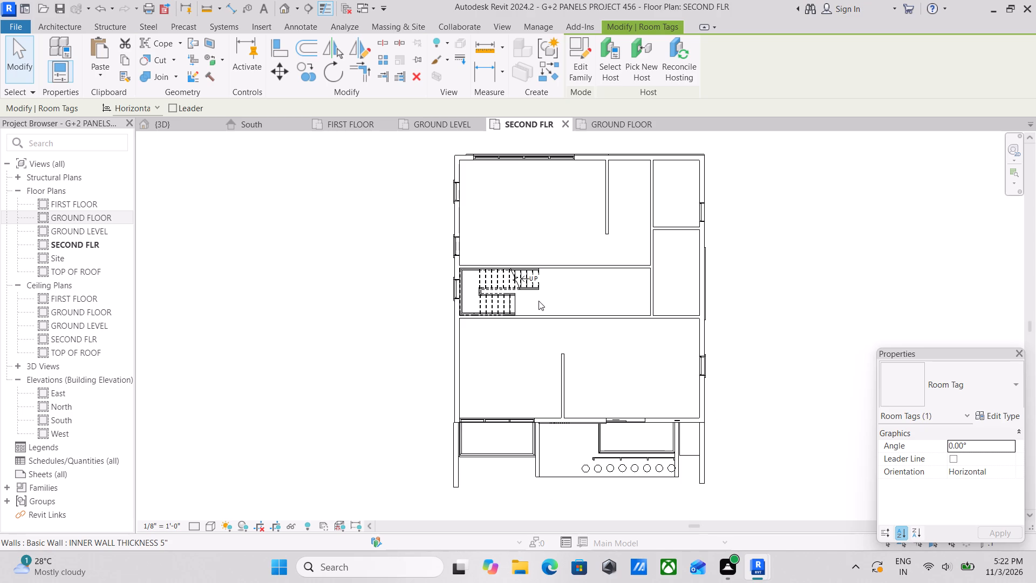
pyautogui.click(60, 23)
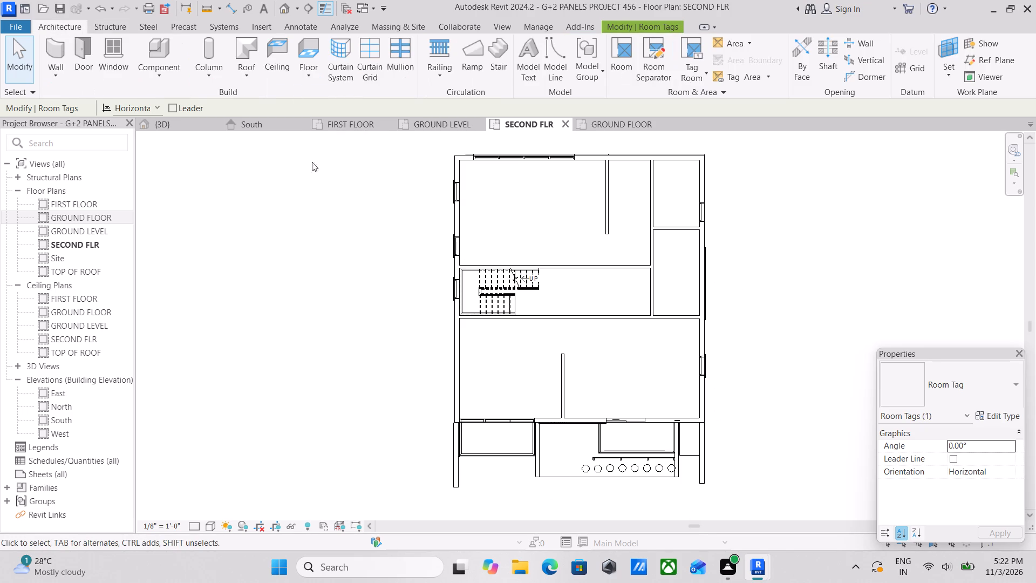
pyautogui.click(632, 59)
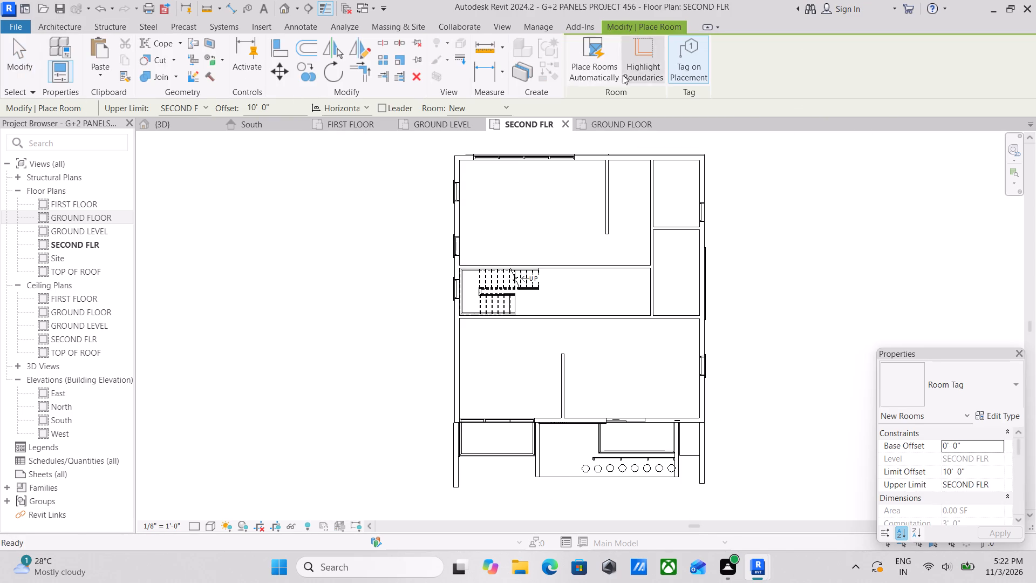
pyautogui.click(593, 64)
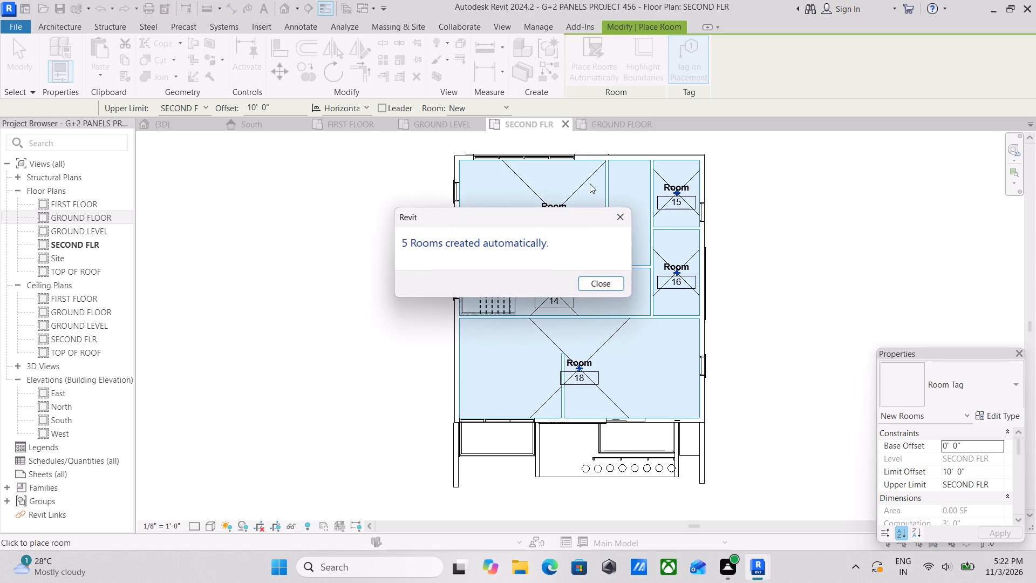
pyautogui.click(595, 283)
# Rename room 18, the large room below the staircase on the SECOND FLR plan, as BEDROOM AND STUDY ROOM.
pyautogui.scroll(2, 581, 247)
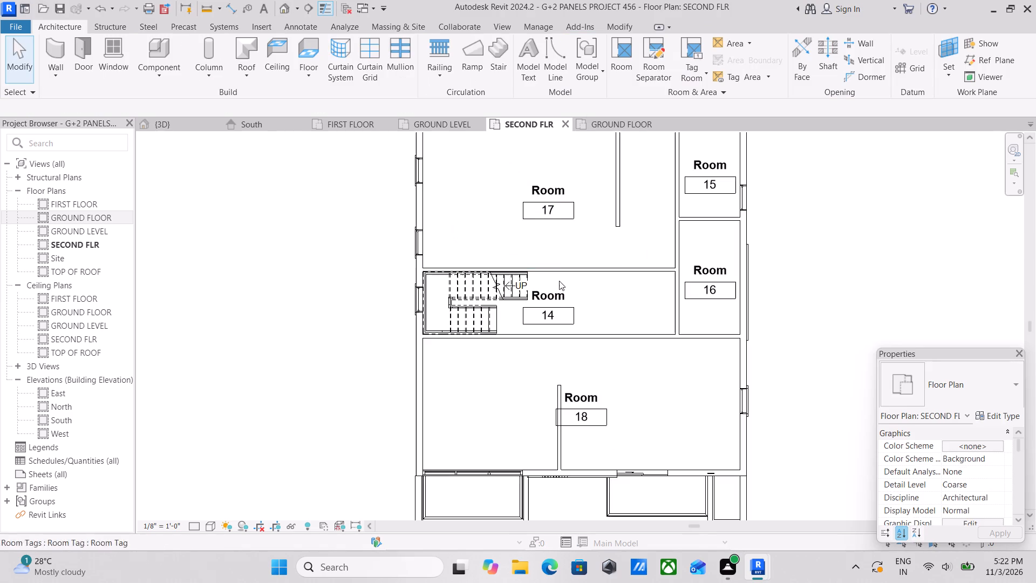
pyautogui.scroll(-3, 559, 271)
pyautogui.moveTo(560, 272); pyautogui.dragTo(619, 257, button='middle')
pyautogui.scroll(2, 639, 397)
pyautogui.scroll(3, 639, 322)
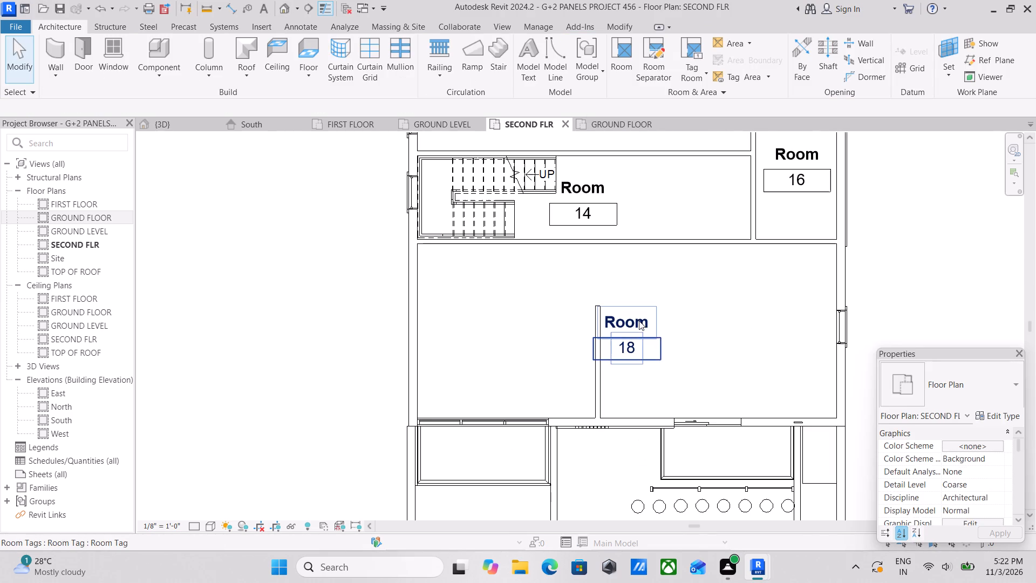
pyautogui.doubleClick(639, 321)
pyautogui.write('BED')
pyautogui.press('r')
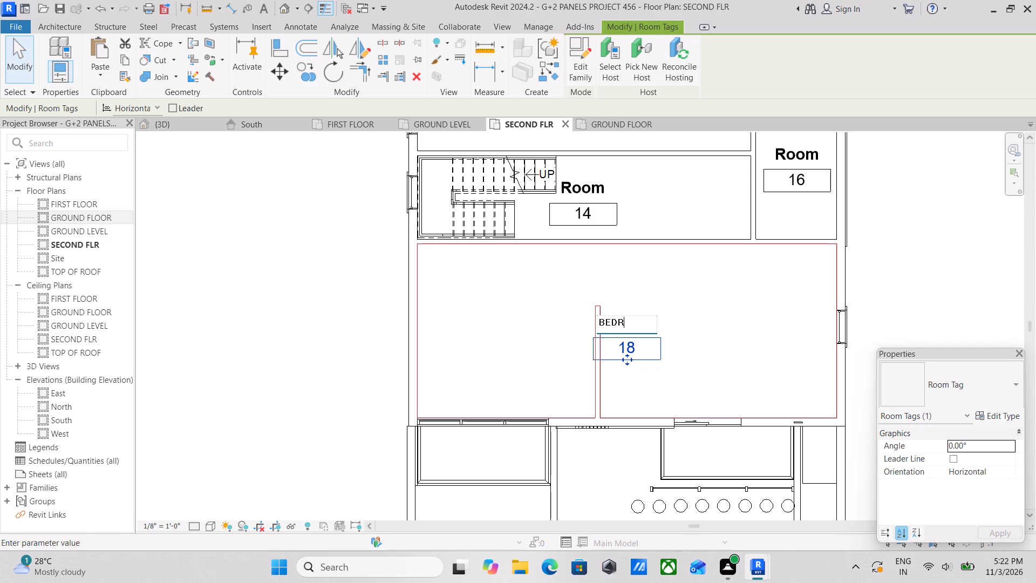
pyautogui.write('OO')
pyautogui.write('M AND')
pyautogui.press('space')
pyautogui.write('STUD')
pyautogui.press('y')
pyautogui.press('r')
pyautogui.press('BackSpace')
pyautogui.press('space')
pyautogui.write('ROOM')
pyautogui.press('Return')
# Move room 18's tag off the short partition wall into the wider part of the room beside it.
pyautogui.scroll(-1, 697, 384)
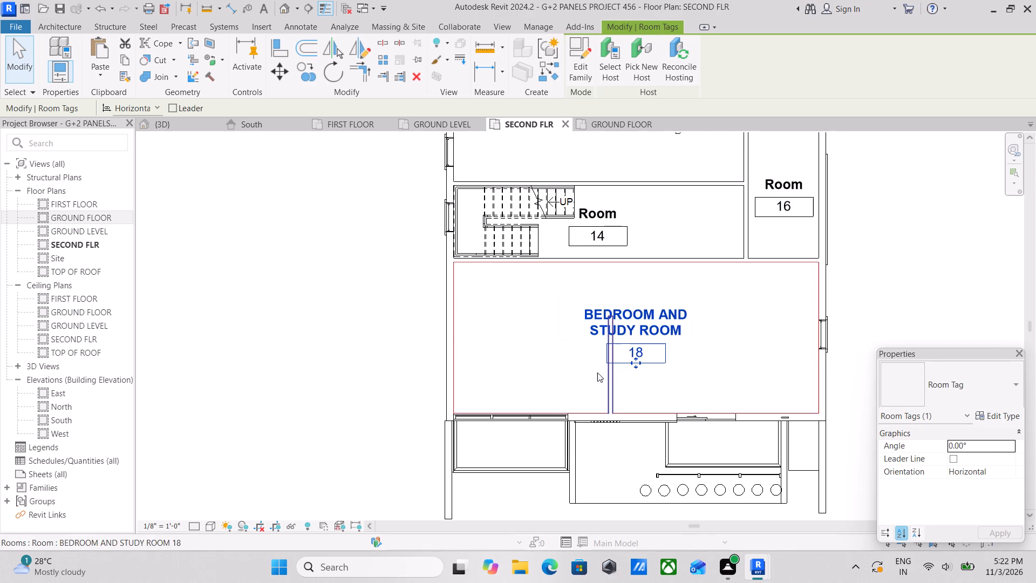
pyautogui.moveTo(631, 366); pyautogui.dragTo(672, 374)
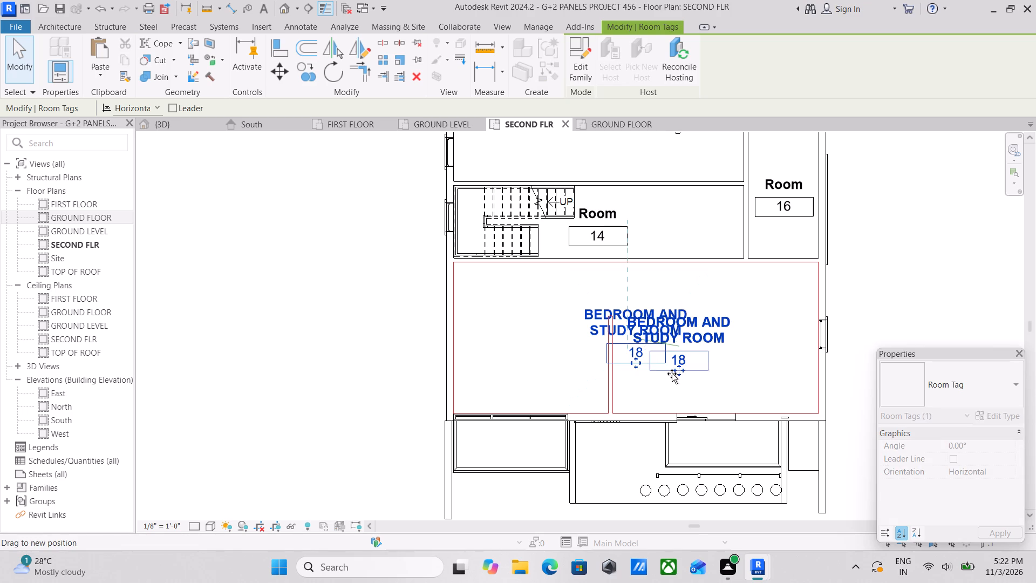
pyautogui.moveTo(672, 374); pyautogui.dragTo(700, 377)
# Rename room 16, the narrow room at the far end of the staircase hall, as TOILET.
pyautogui.scroll(-1, 690, 360)
pyautogui.scroll(-1, 698, 300)
pyautogui.moveTo(701, 311); pyautogui.dragTo(698, 388, button='middle')
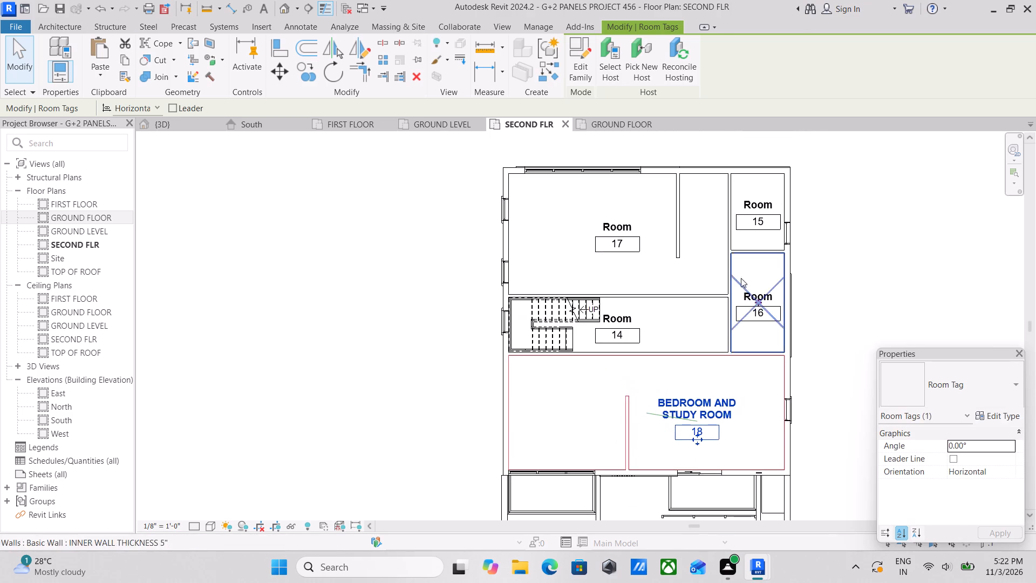
pyautogui.scroll(2, 766, 299)
pyautogui.scroll(-1, 640, 316)
pyautogui.scroll(1, 589, 322)
pyautogui.scroll(-2, 594, 326)
pyautogui.moveTo(598, 328); pyautogui.dragTo(593, 347, button='middle')
pyautogui.scroll(2, 710, 334)
pyautogui.click(732, 318)
pyautogui.click(732, 318)
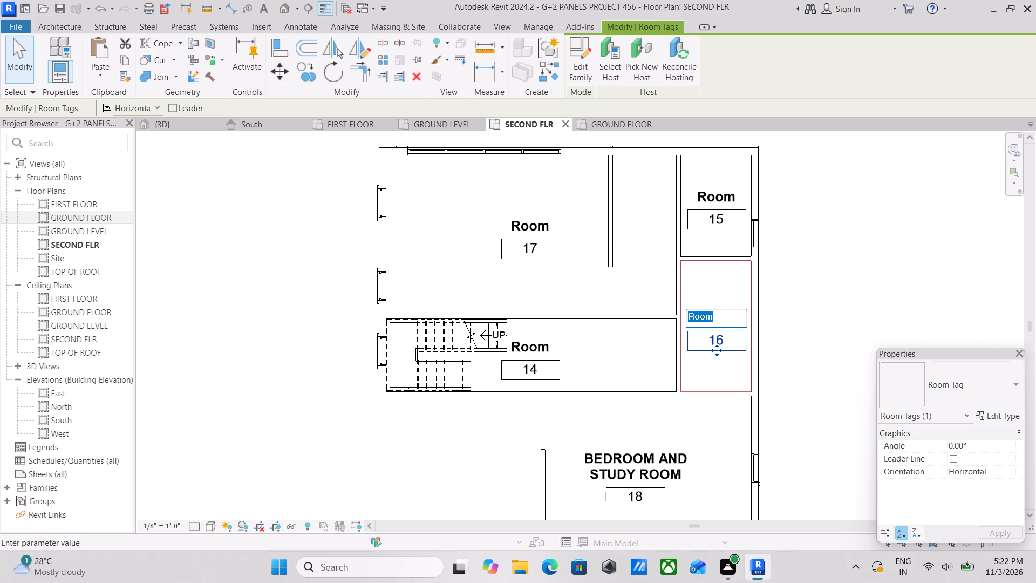
pyautogui.write('TOI')
pyautogui.press('e')
pyautogui.press('BackSpace')
pyautogui.press('BackSpace')
pyautogui.press('i')
pyautogui.press('l')
pyautogui.write('ET')
pyautogui.press('Return')
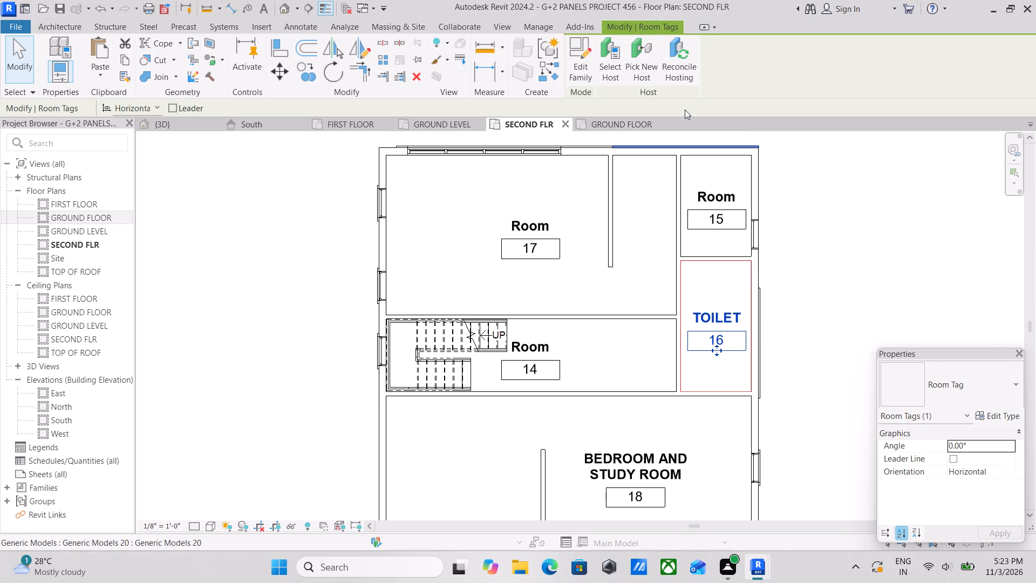
# Rename room 15, the upper corner room above toilet 16, as TOILET.
pyautogui.doubleClick(726, 193)
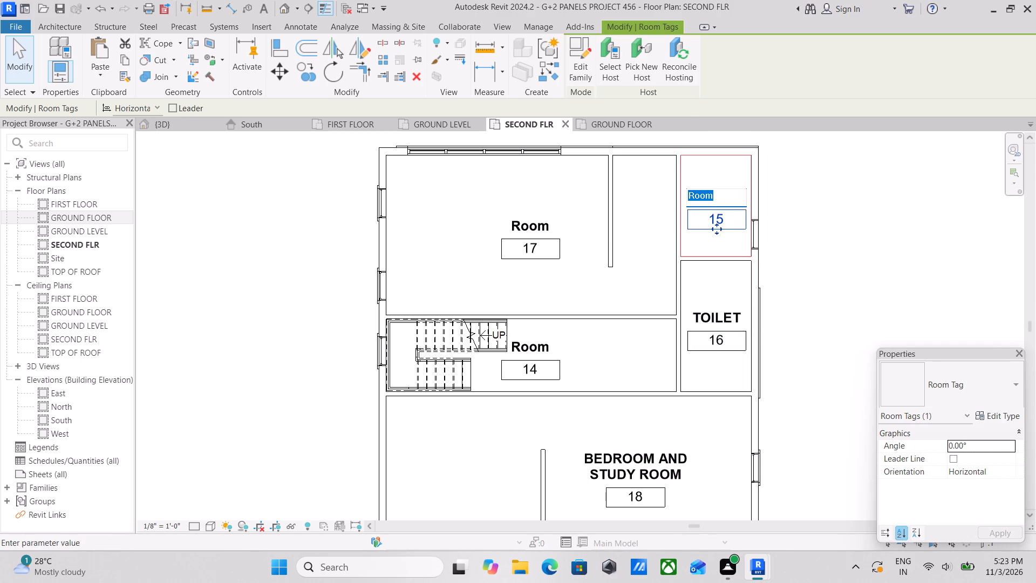
pyautogui.write('TOIL')
pyautogui.write('ET')
pyautogui.press('Return')
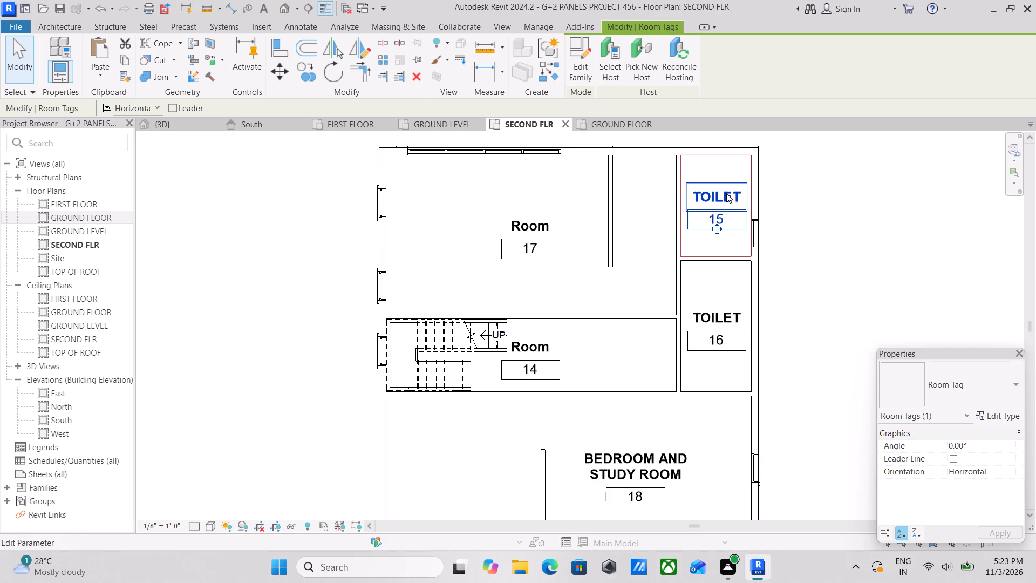
# Rename room 17, the large room above the staircase, as BEDROOM AND STUDY ROOM and clear the selection.
pyautogui.doubleClick(525, 221)
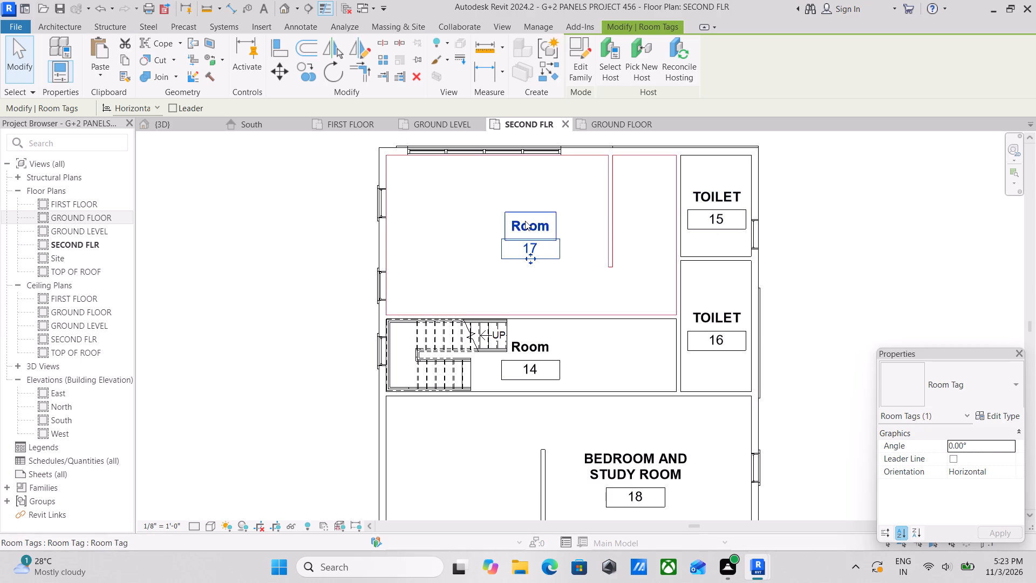
pyautogui.write('BEDR')
pyautogui.write('OOM')
pyautogui.press('space')
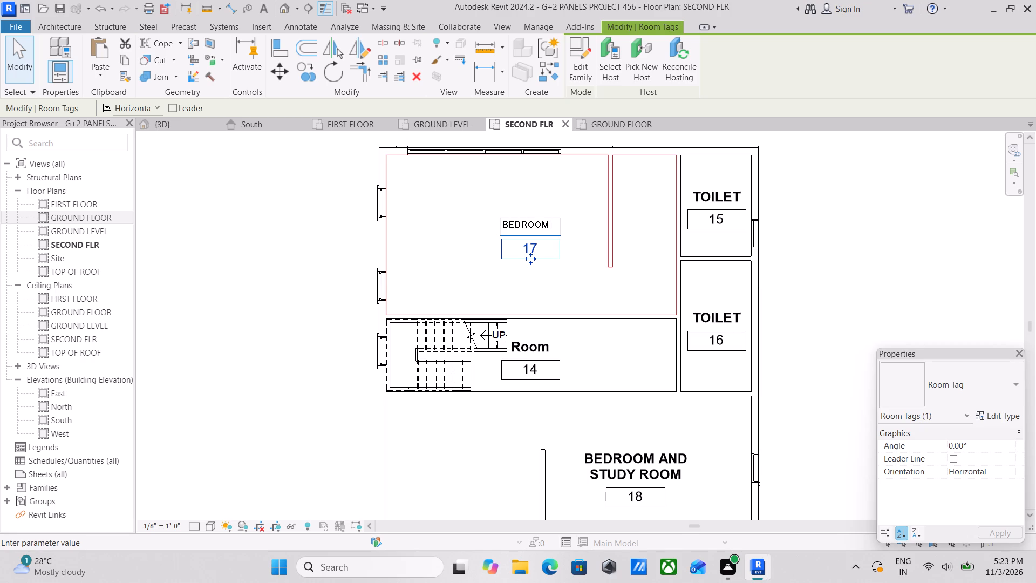
pyautogui.write('AND')
pyautogui.press('space')
pyautogui.write('STU')
pyautogui.press('d')
pyautogui.write('Y ROOM')
pyautogui.press('Return')
pyautogui.press('Escape')
pyautogui.press('Escape')
pyautogui.scroll(-1, 598, 276)
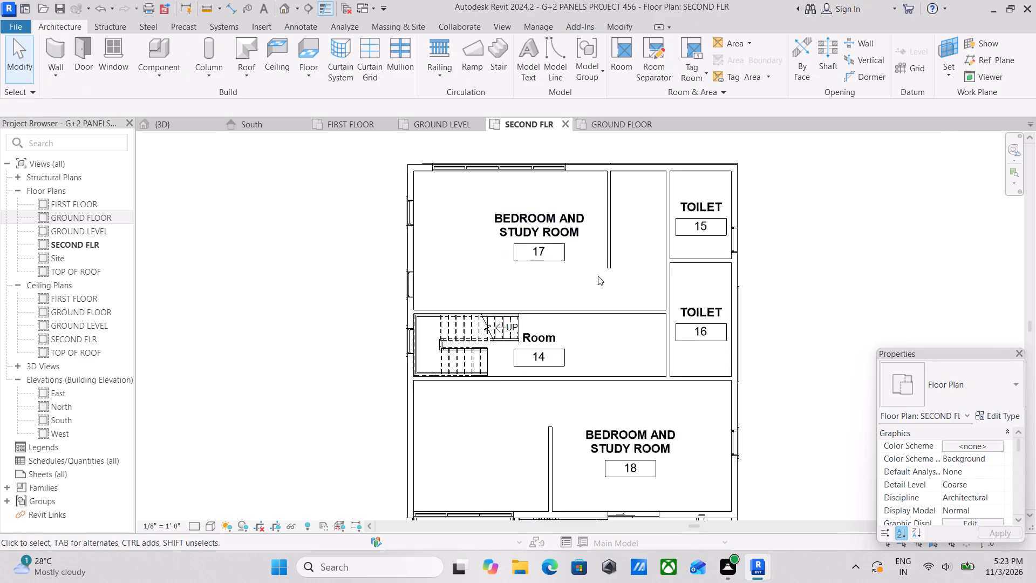
# Rename room 14, the staircase hall between the two bedrooms, as STAIRS ROOM.
pyautogui.scroll(-1, 598, 276)
pyautogui.scroll(-3, 514, 263)
pyautogui.scroll(3, 544, 247)
pyautogui.scroll(3, 488, 287)
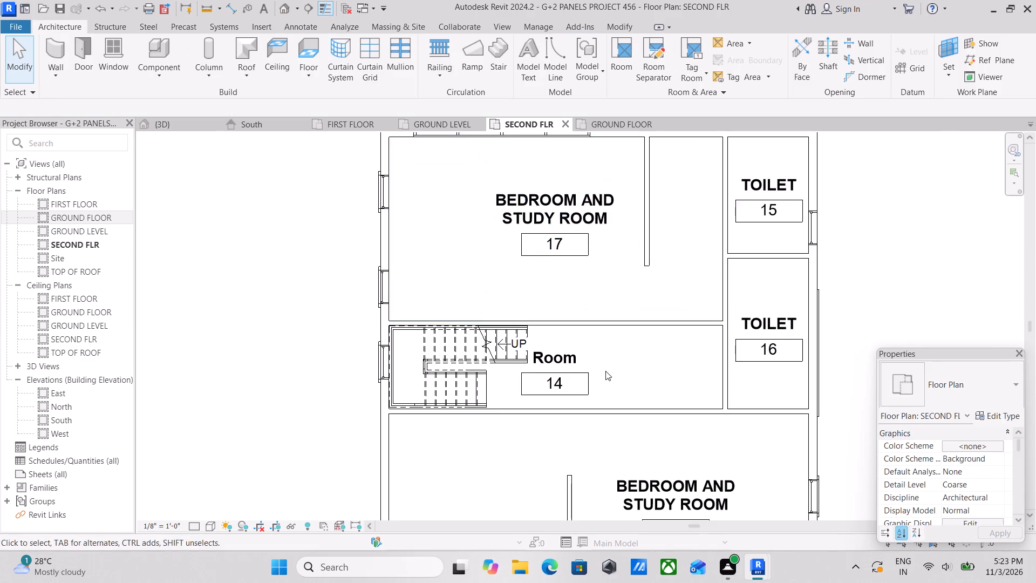
pyautogui.scroll(-1, 599, 373)
pyautogui.moveTo(617, 341); pyautogui.dragTo(634, 312, button='middle')
pyautogui.scroll(2, 598, 317)
pyautogui.scroll(-1, 602, 331)
pyautogui.moveTo(604, 321); pyautogui.dragTo(614, 311, button='middle')
pyautogui.scroll(3, 524, 368)
pyautogui.scroll(2, 614, 320)
pyautogui.click(624, 295)
pyautogui.click(624, 295)
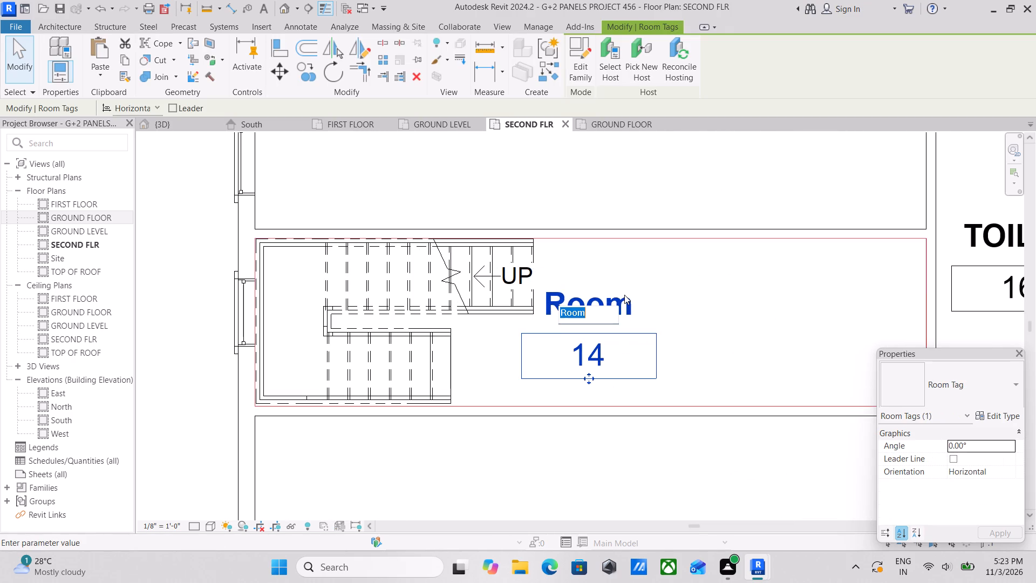
pyautogui.scroll(-7, 625, 295)
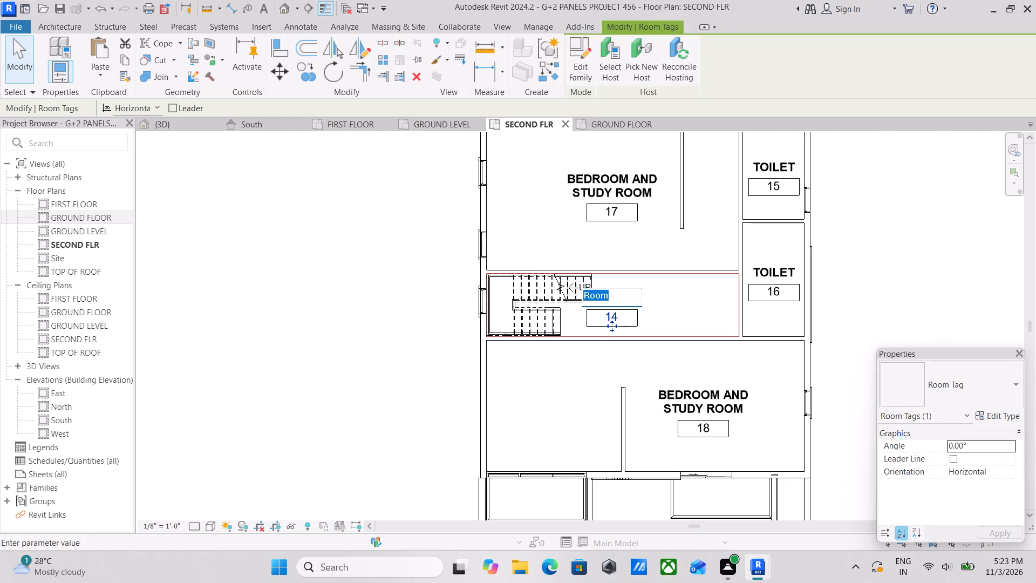
pyautogui.write('PASSA')
pyautogui.press('BackSpace')
pyautogui.press('BackSpace')
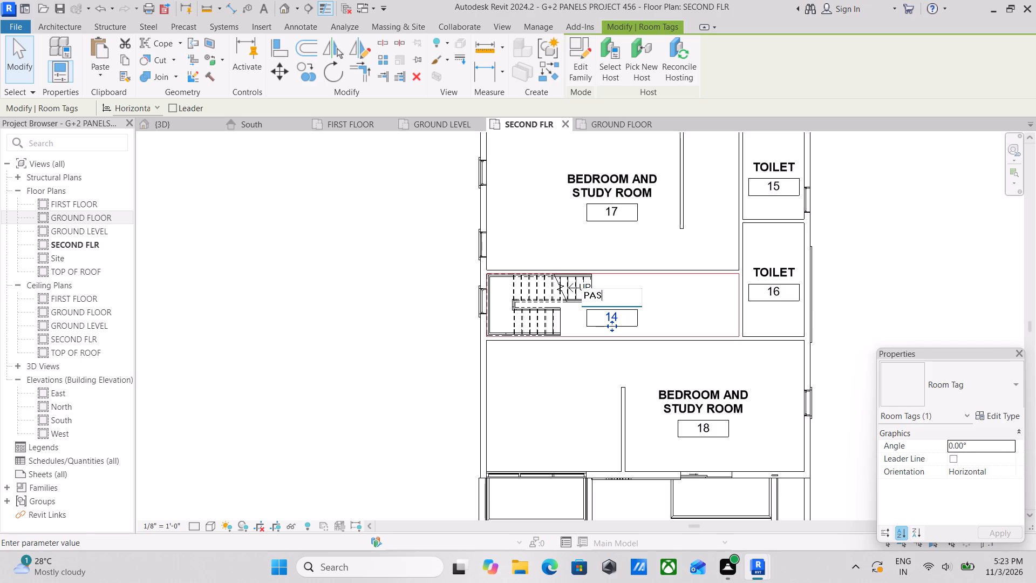
pyautogui.press('BackSpace')
pyautogui.press('BackSpace')
pyautogui.press('BackSpace')
pyautogui.write('STA')
pyautogui.press('i')
pyautogui.press('r')
pyautogui.press('s')
pyautogui.press('space')
pyautogui.write('ROOM')
pyautogui.press('Return')
pyautogui.press('Escape')
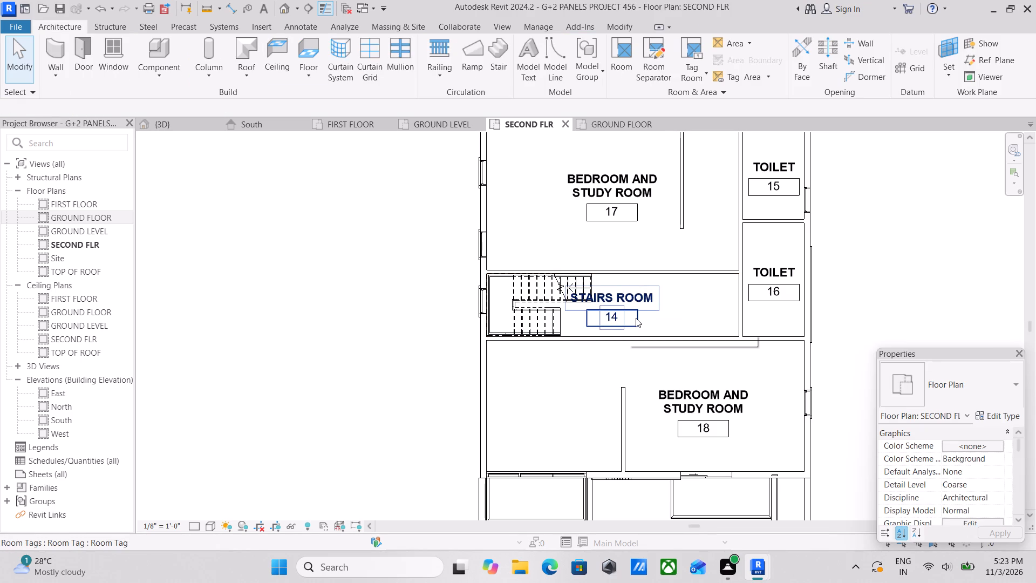
# Move room 14's tag clear of the staircase into the open part of the hall and deselect it.
pyautogui.click(636, 317)
pyautogui.moveTo(619, 327); pyautogui.dragTo(660, 328)
pyautogui.press('Escape')
pyautogui.scroll(-3, 690, 311)
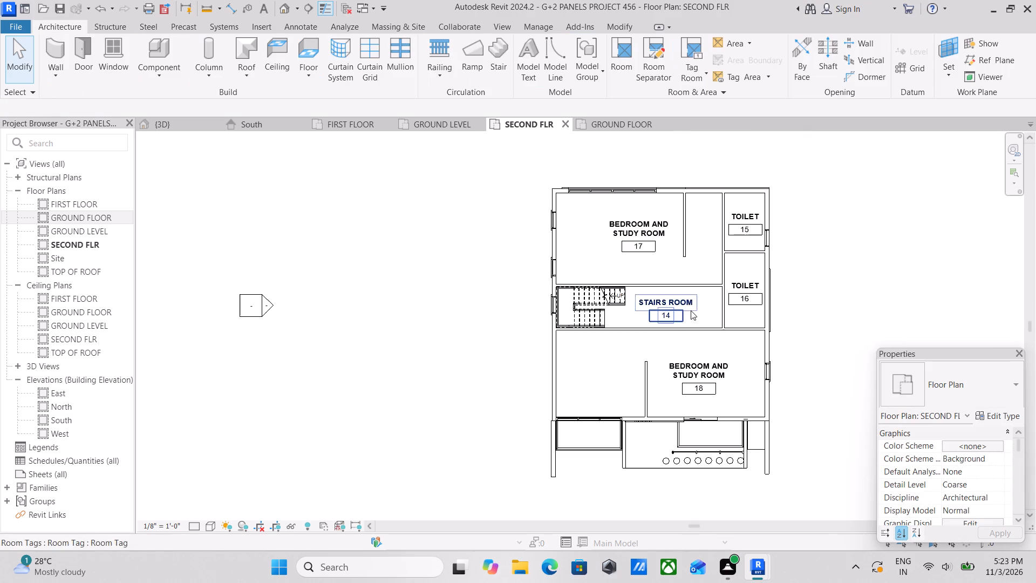
pyautogui.scroll(3, 622, 239)
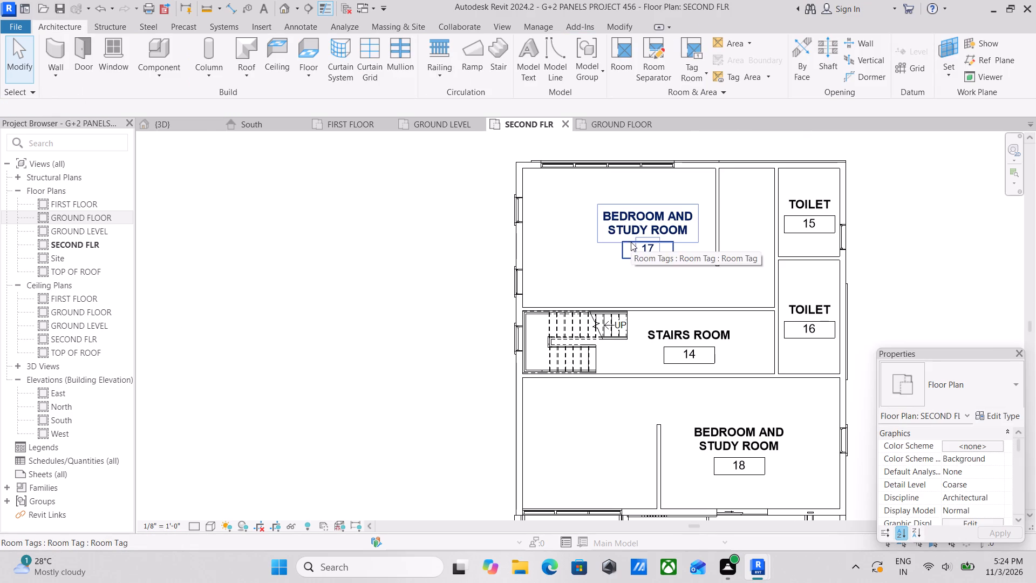
pyautogui.scroll(-4, 635, 130)
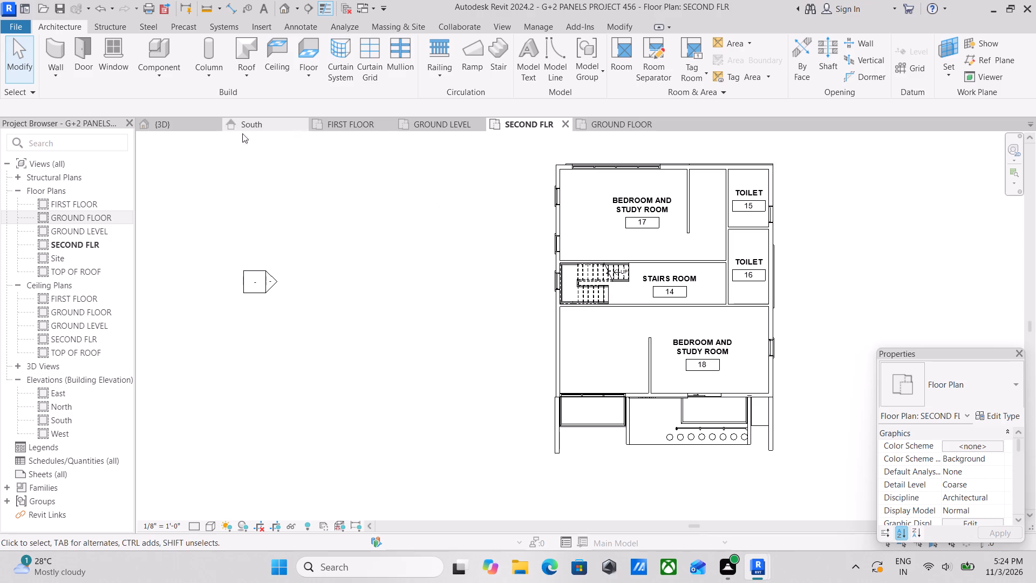
# Open the 3D view and examine the building from the front, the sides and the back.
pyautogui.click(161, 123)
pyautogui.scroll(-3, 642, 397)
pyautogui.moveTo(665, 437); pyautogui.dragTo(695, 343, button='middle')
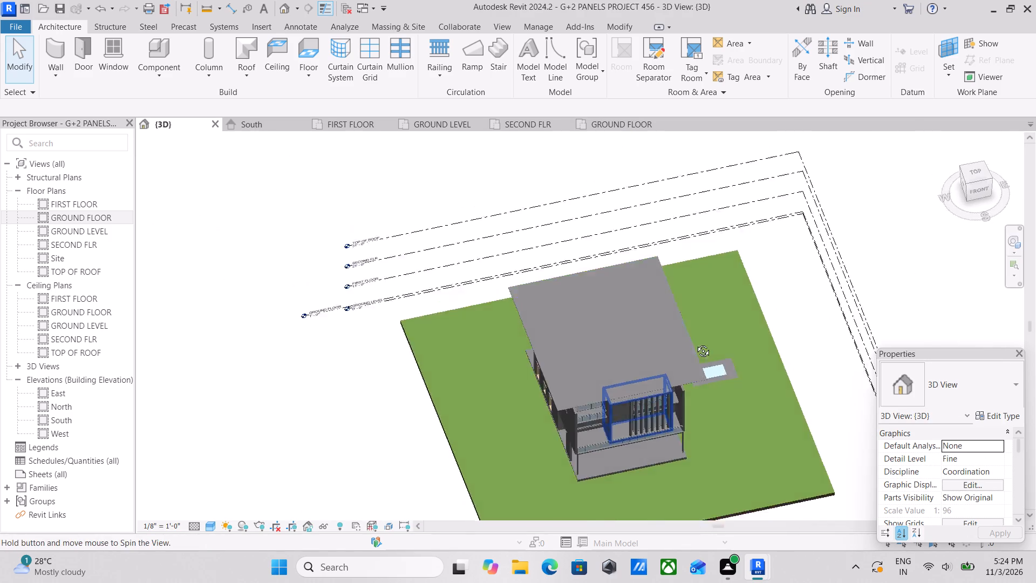
pyautogui.moveTo(695, 343); pyautogui.dragTo(801, 239, button='middle')
pyautogui.keyDown('shift'); pyautogui.moveTo(637, 408); pyautogui.dragTo(803, 387, button='middle'); pyautogui.keyUp('shift')
pyautogui.keyDown('shift'); pyautogui.moveTo(668, 399); pyautogui.dragTo(821, 406, button='middle'); pyautogui.keyUp('shift')
pyautogui.scroll(1, 688, 383)
pyautogui.moveTo(688, 383); pyautogui.dragTo(755, 503, button='middle')
pyautogui.moveTo(733, 459); pyautogui.dragTo(622, 457, button='middle')
pyautogui.scroll(3, 623, 437)
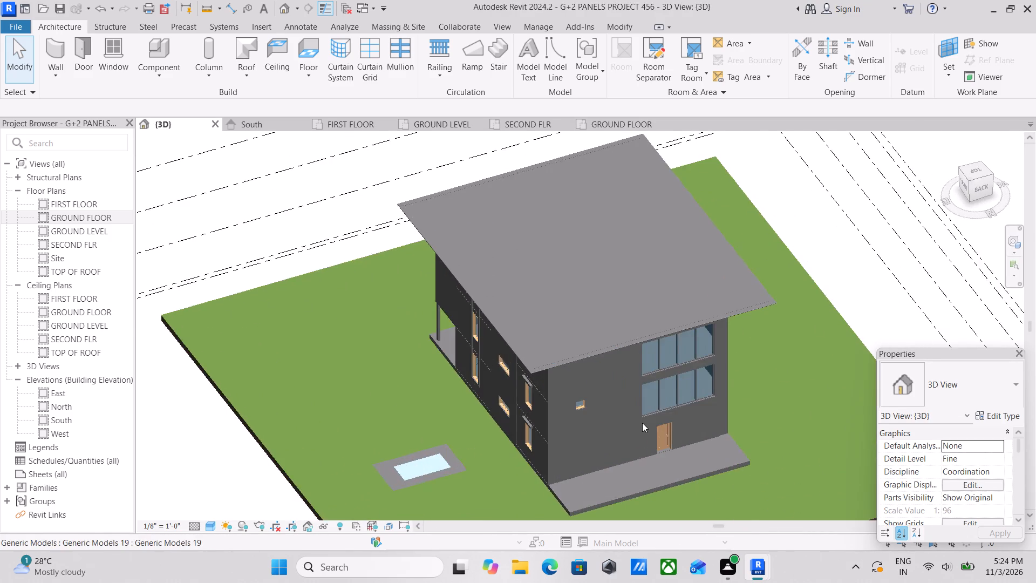
pyautogui.scroll(-2, 642, 423)
pyautogui.moveTo(642, 423); pyautogui.dragTo(780, 400, button='middle')
pyautogui.moveTo(568, 417); pyautogui.dragTo(785, 449, button='middle')
pyautogui.scroll(3, 676, 449)
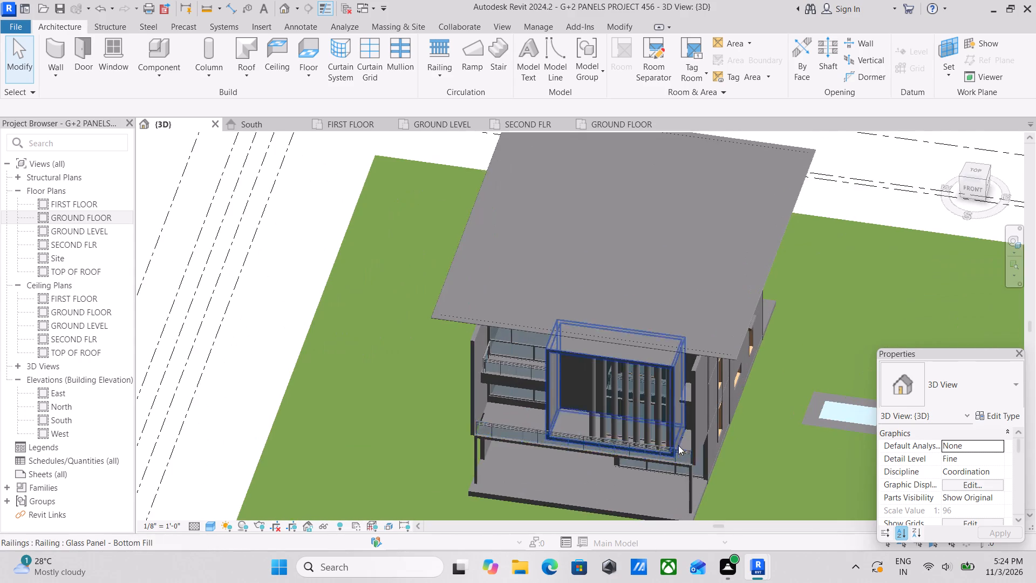
pyautogui.keyDown('shift'); pyautogui.moveTo(681, 441); pyautogui.dragTo(720, 471, button='middle'); pyautogui.keyUp('shift')
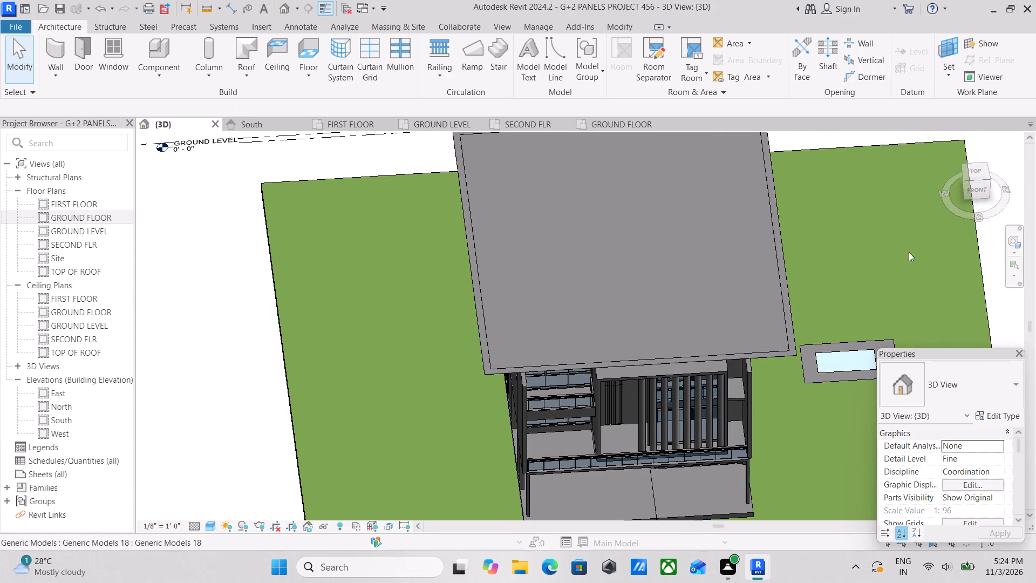
# Orient the 3D view to the straight-on FRONT view of the building and frame the whole facade.
pyautogui.click(979, 191)
pyautogui.scroll(7, 769, 266)
pyautogui.scroll(3, 482, 256)
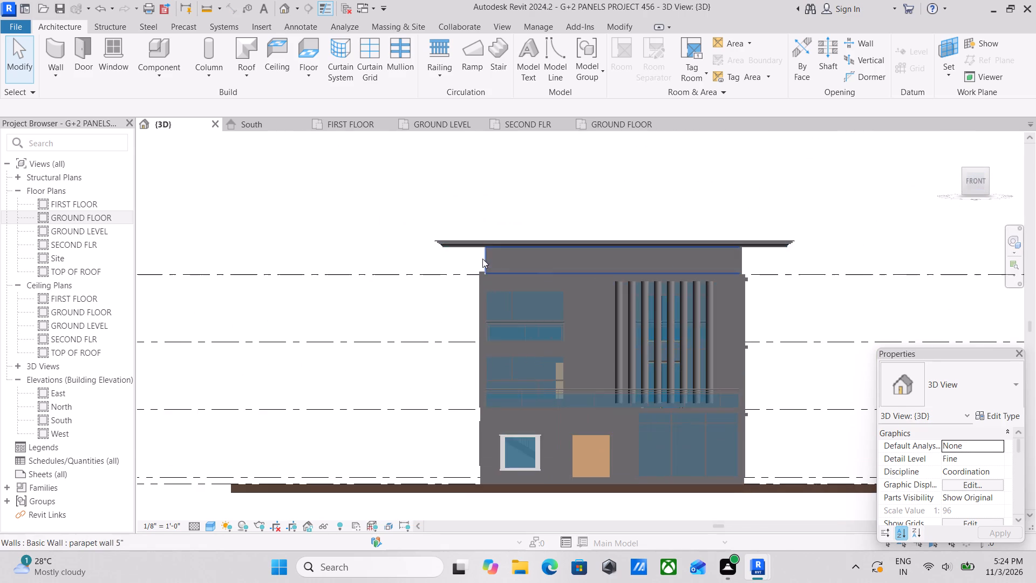
pyautogui.moveTo(485, 256); pyautogui.dragTo(516, 218, button='middle')
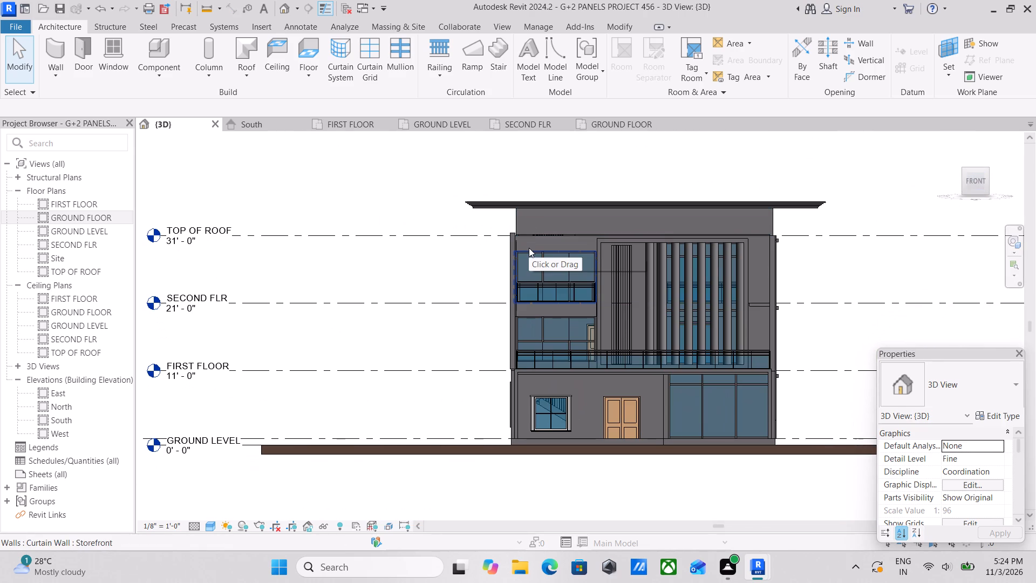
pyautogui.scroll(2, 529, 248)
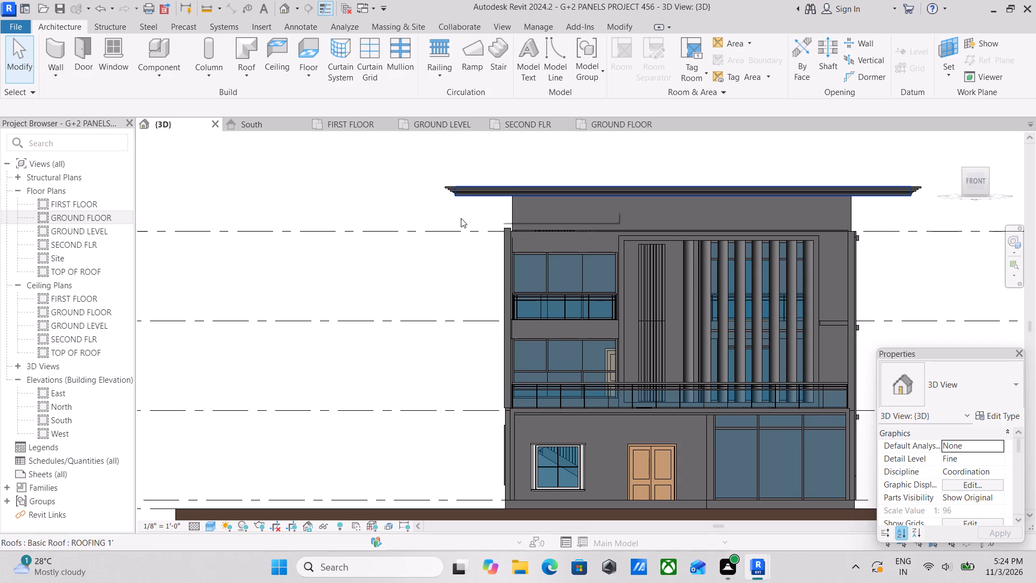
pyautogui.scroll(-1, 730, 432)
pyautogui.scroll(1, 738, 405)
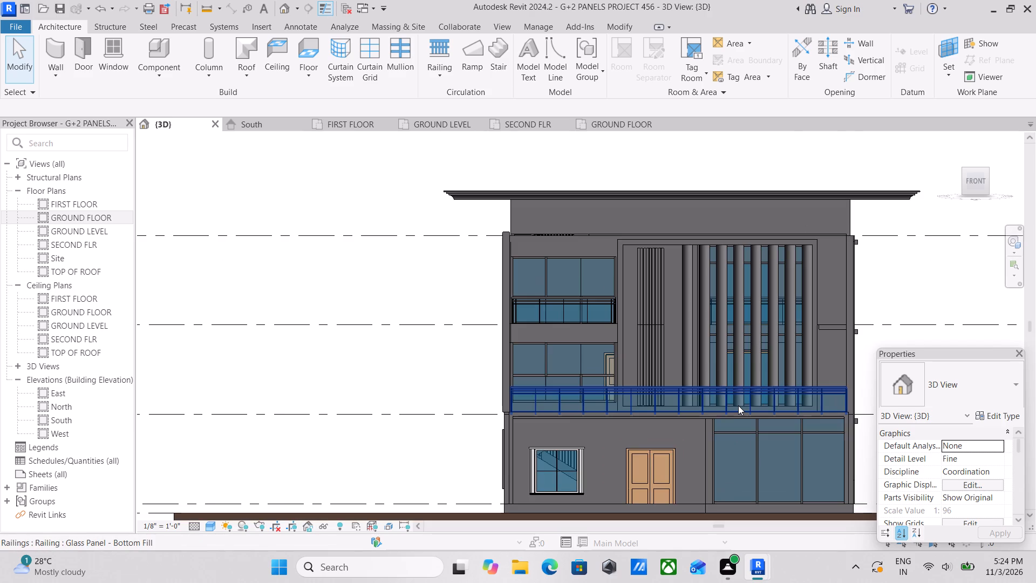
pyautogui.scroll(2, 586, 554)
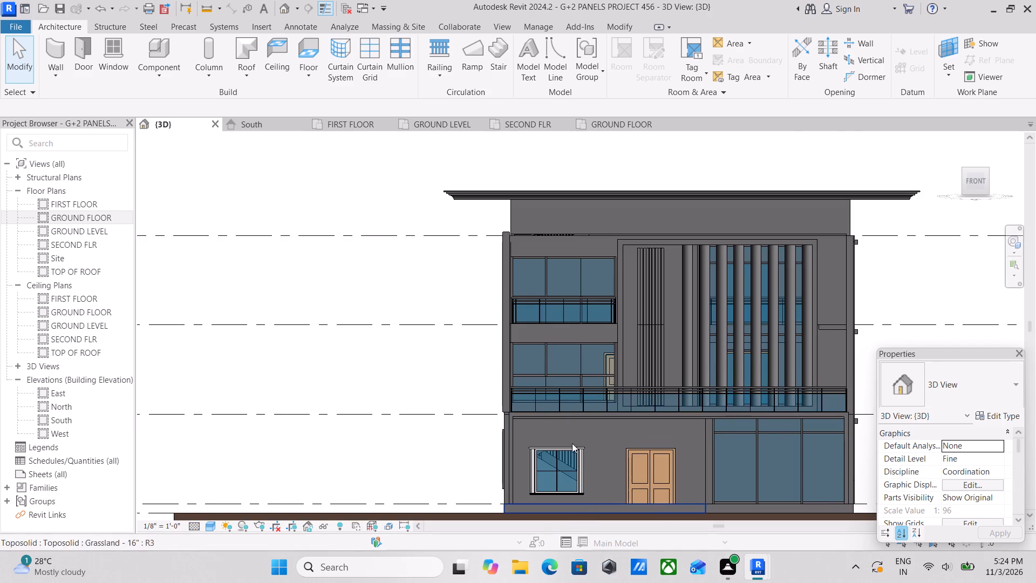
pyautogui.moveTo(557, 460); pyautogui.dragTo(572, 416, button='middle')
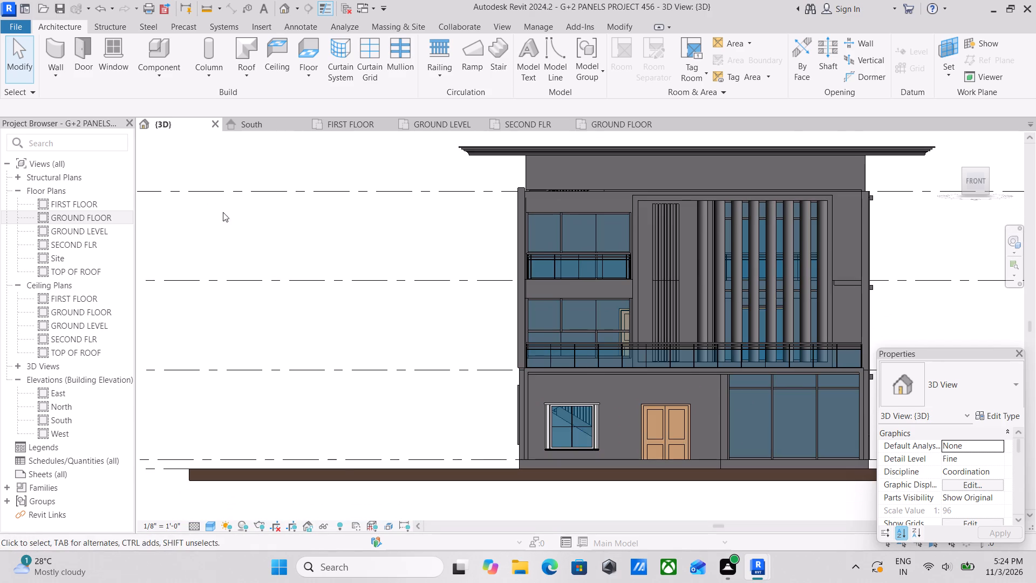
pyautogui.scroll(-1, 301, 229)
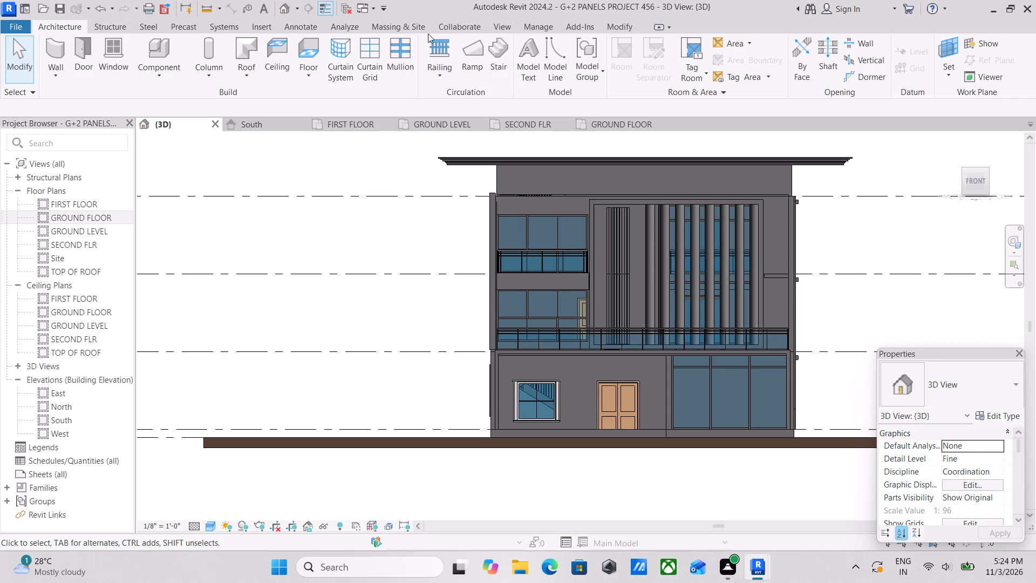
# Create a new sheet with the E1 30x42 Horizontal title block.
pyautogui.click(503, 28)
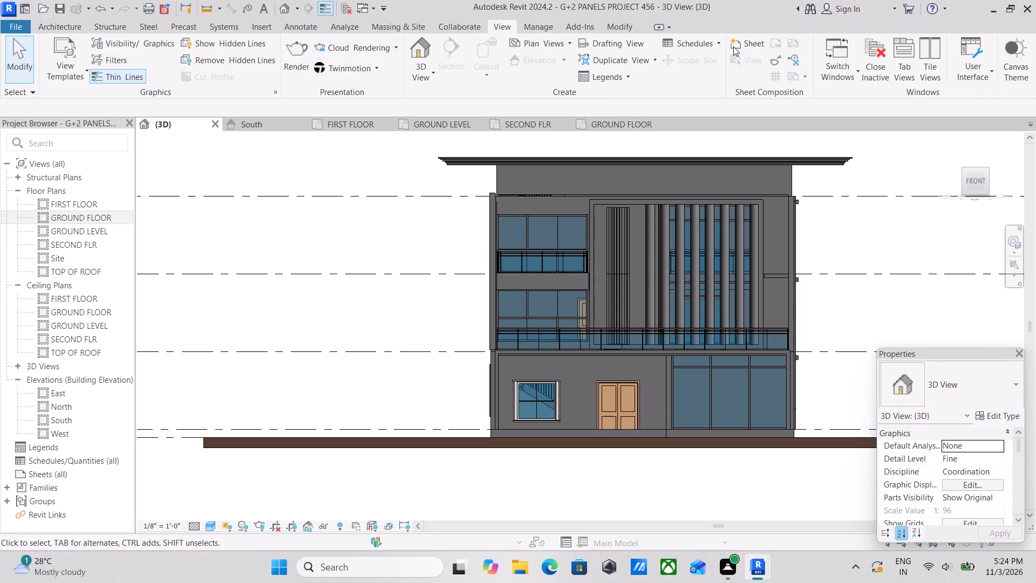
pyautogui.click(733, 46)
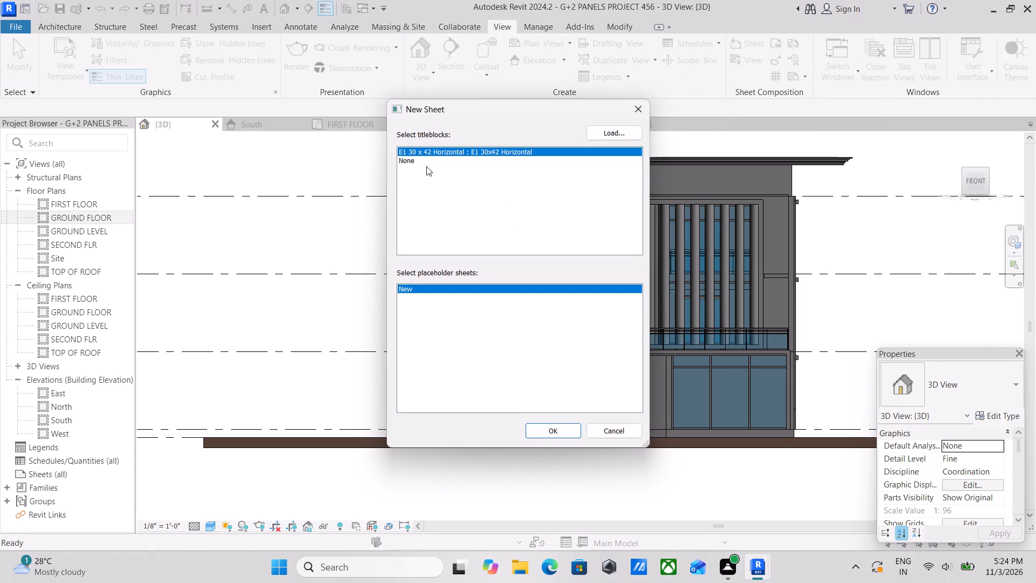
pyautogui.click(552, 436)
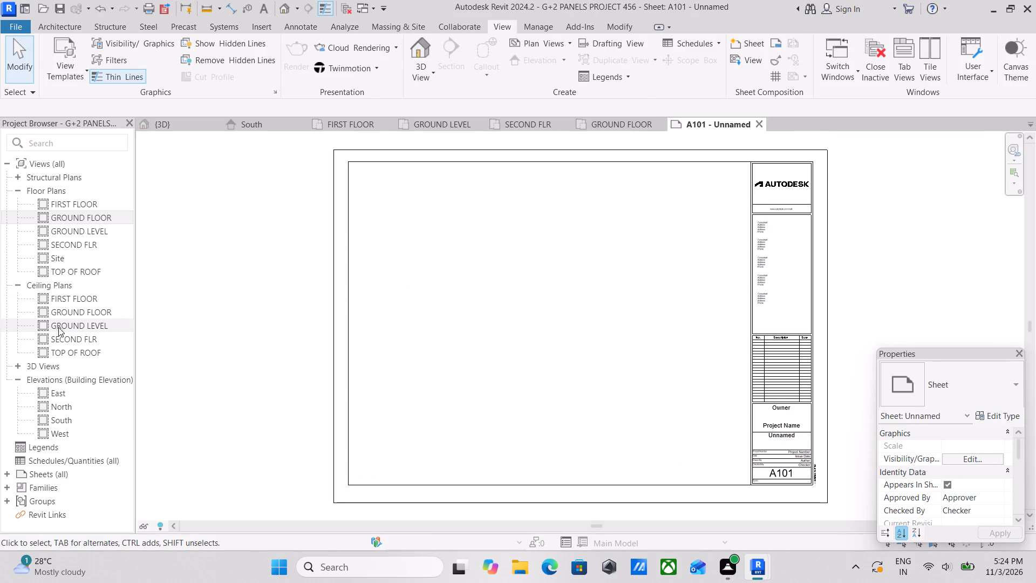
# Place the {3D} view on the new sheet, in the upper middle of the drawing area.
pyautogui.click(19, 366)
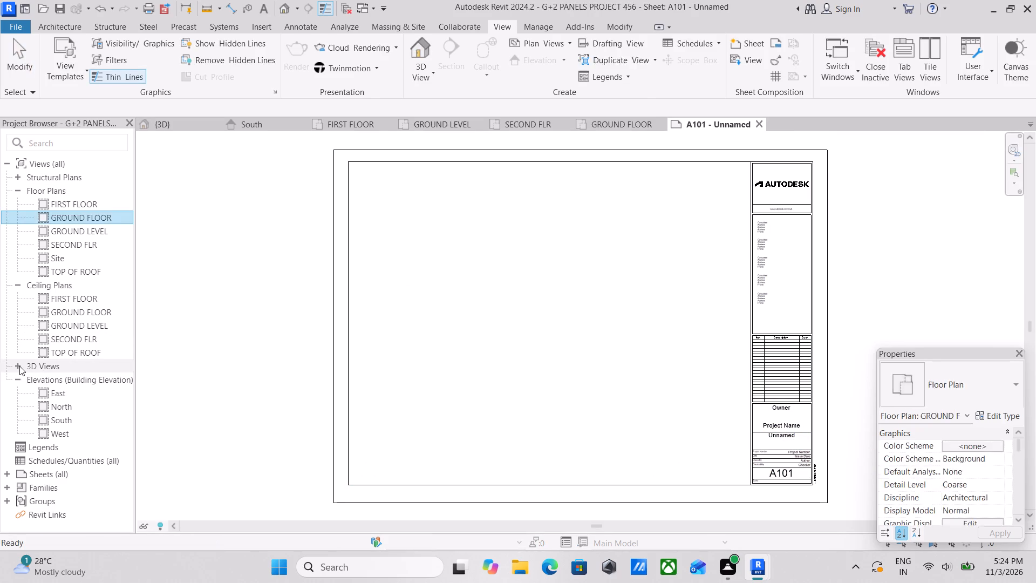
pyautogui.moveTo(46, 381); pyautogui.dragTo(245, 406)
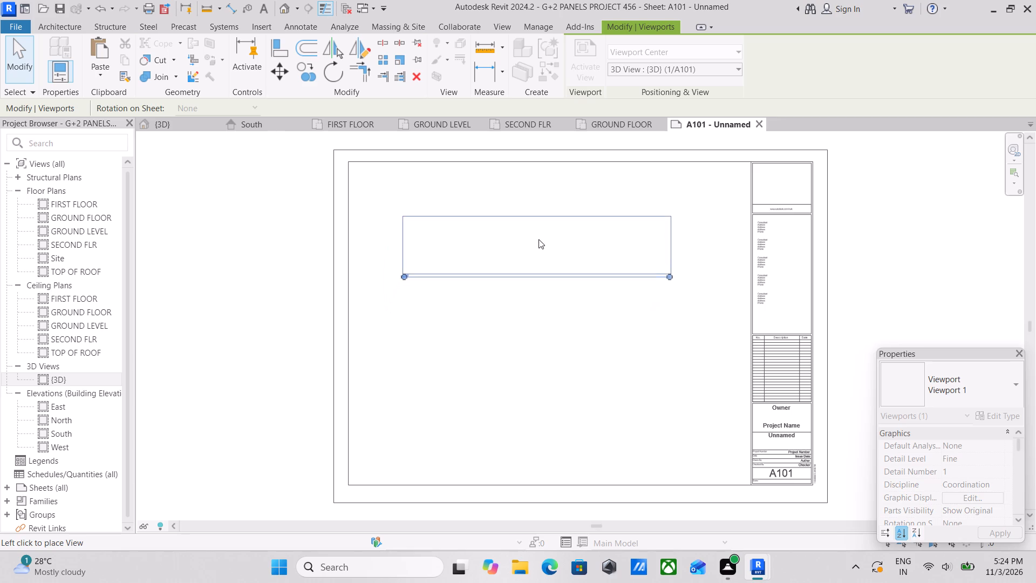
pyautogui.click(540, 226)
pyautogui.scroll(5, 545, 252)
pyautogui.moveTo(538, 265); pyautogui.dragTo(531, 343, button='middle')
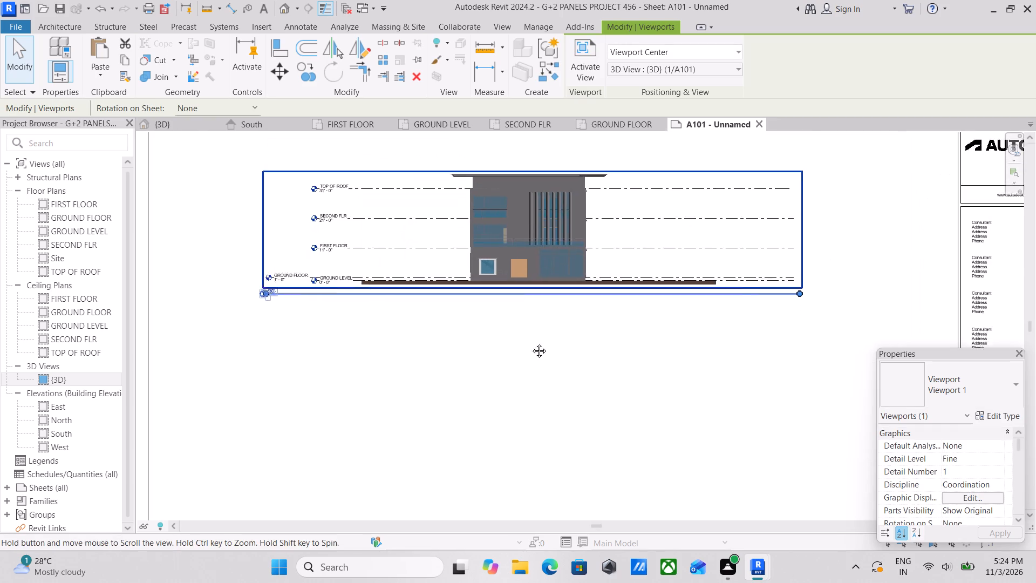
pyautogui.moveTo(531, 343); pyautogui.dragTo(529, 358, button='middle')
pyautogui.scroll(-2, 411, 467)
pyautogui.scroll(-1, 507, 312)
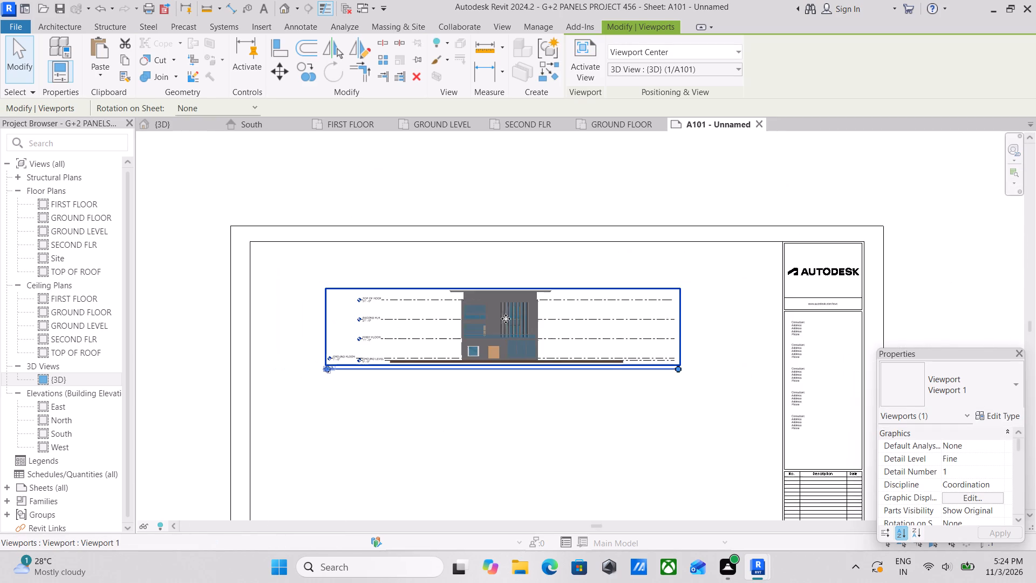
pyautogui.scroll(-2, 503, 329)
pyautogui.moveTo(503, 327); pyautogui.dragTo(539, 324, button='middle')
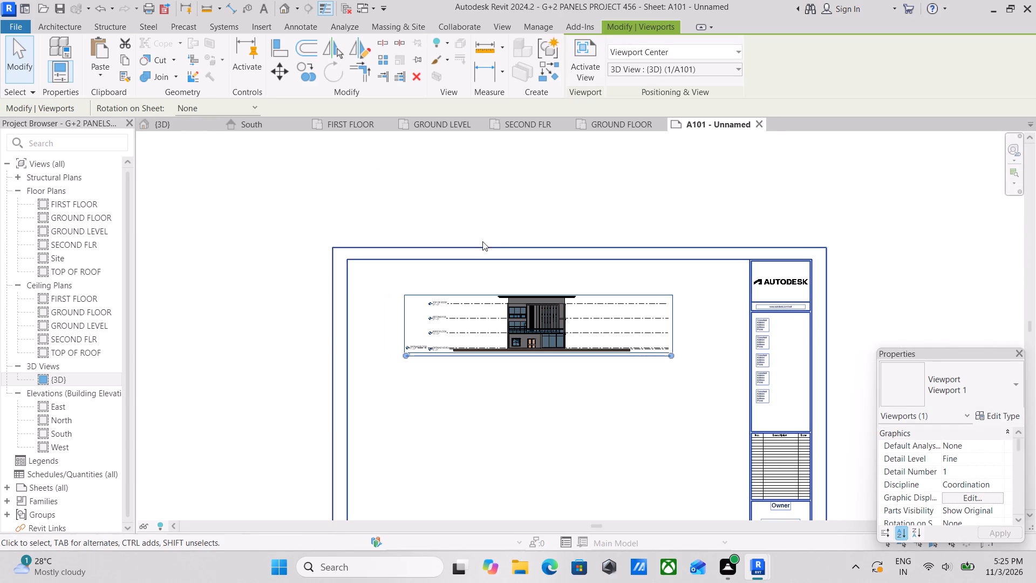
# Set the {3D} view's visual style to Realistic and return to the sheet to check its viewport.
pyautogui.click(169, 121)
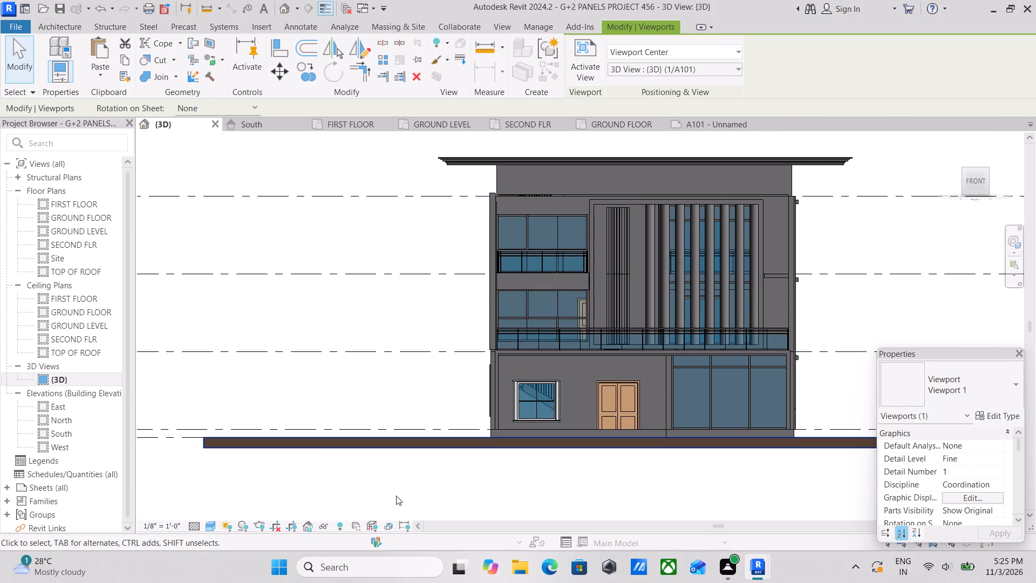
pyautogui.click(207, 525)
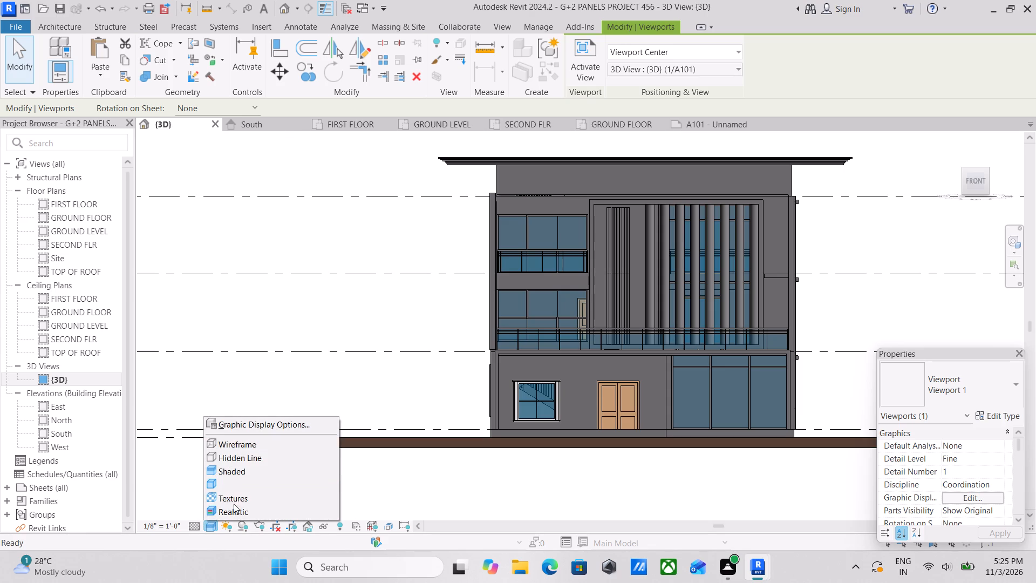
pyautogui.click(234, 511)
pyautogui.scroll(2, 517, 281)
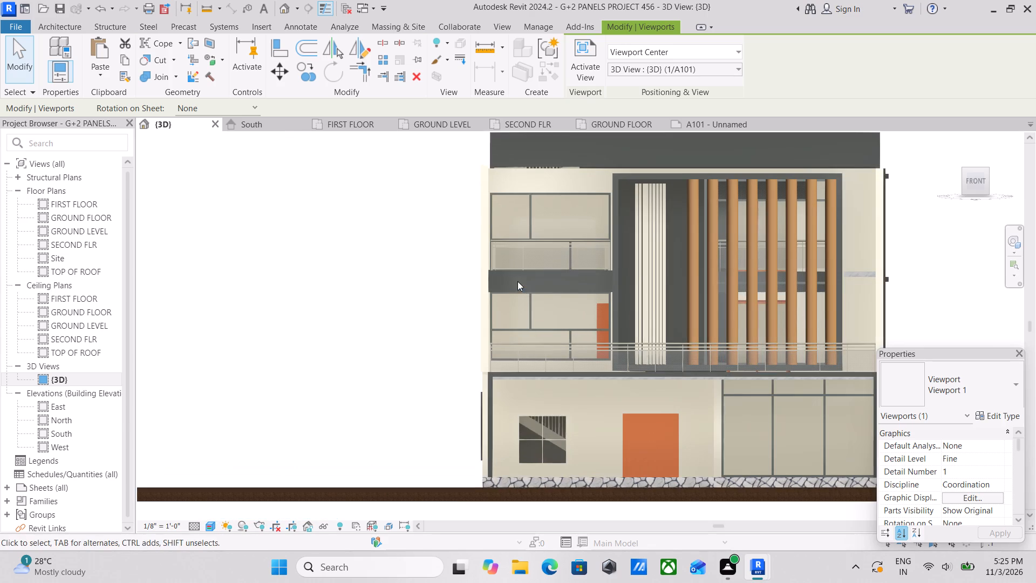
pyautogui.click(672, 122)
pyautogui.scroll(3, 585, 300)
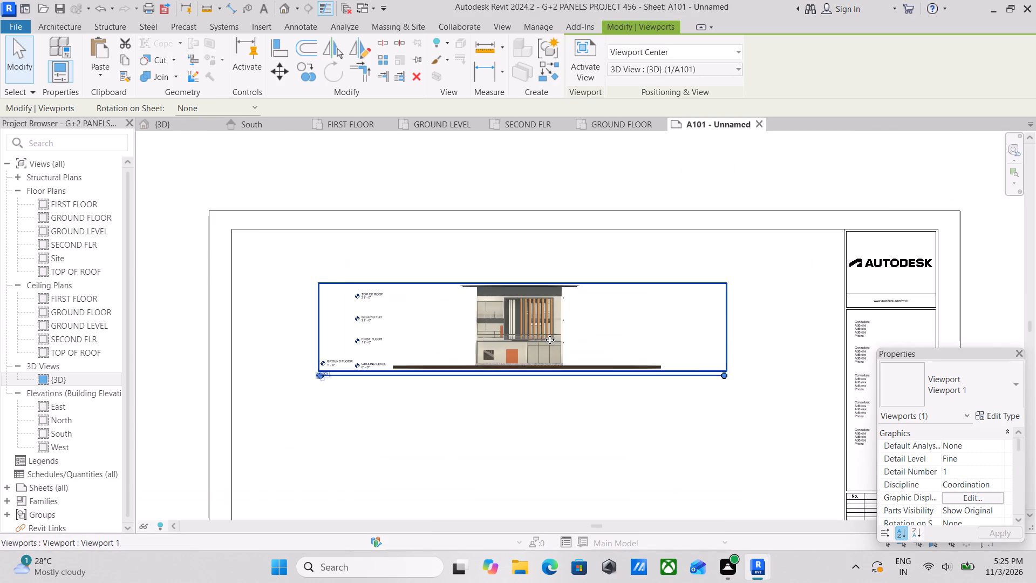
# Examine the realistic front facade in the sheet's viewport, and close the sheet to return to the {3D} view.
pyautogui.scroll(3, 550, 340)
pyautogui.scroll(-1, 543, 350)
pyautogui.scroll(3, 542, 359)
pyautogui.scroll(3, 507, 406)
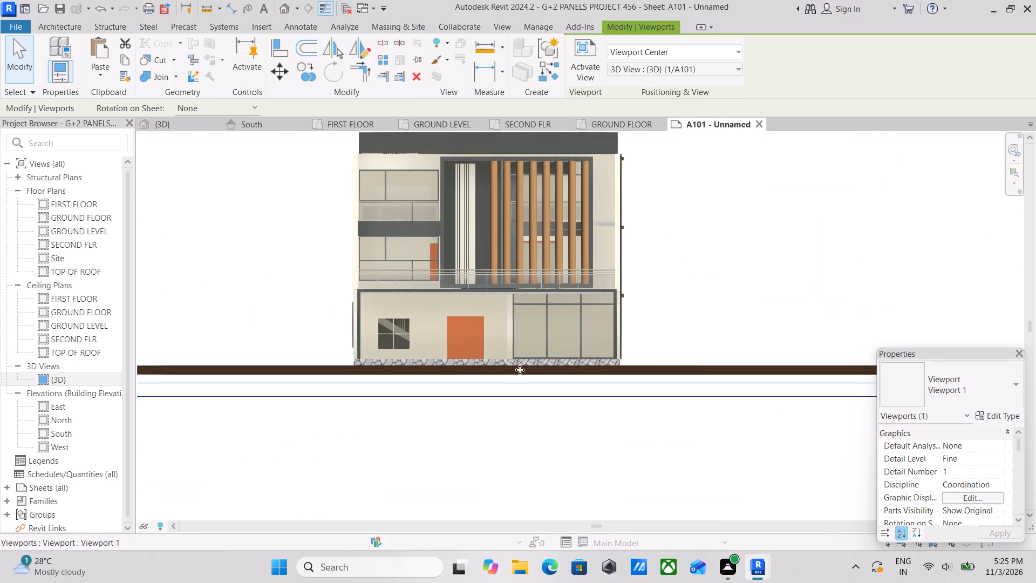
pyautogui.scroll(1, 533, 362)
pyautogui.scroll(-1, 549, 353)
pyautogui.moveTo(549, 353); pyautogui.dragTo(605, 398, button='middle')
pyautogui.scroll(-2, 611, 406)
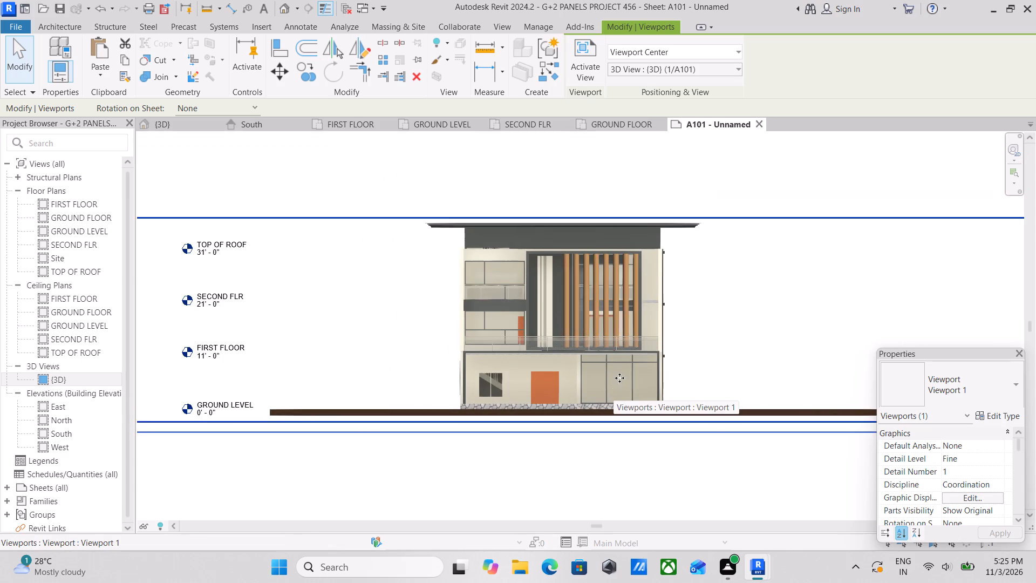
pyautogui.scroll(-3, 682, 236)
pyautogui.click(761, 119)
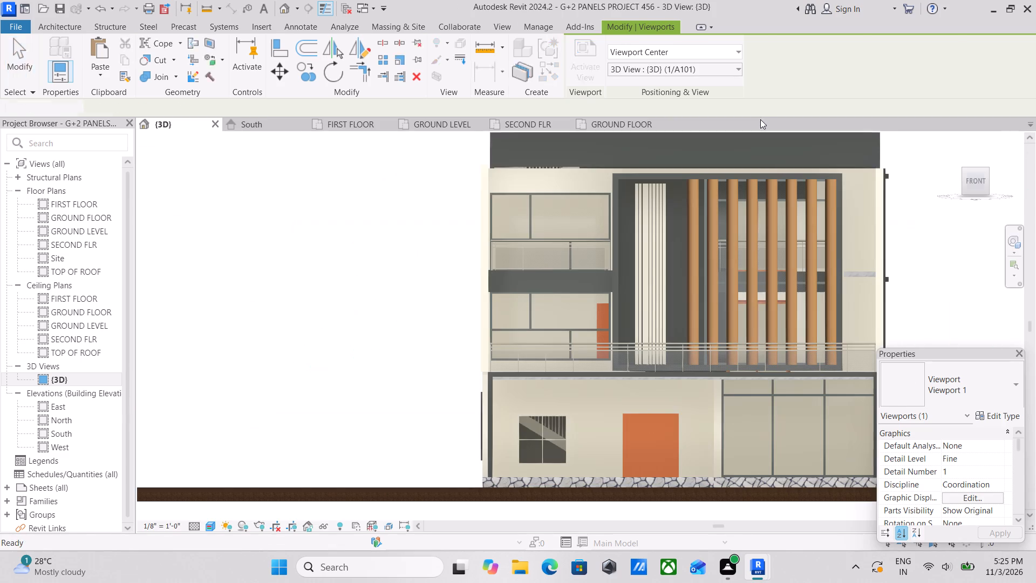
# Examine the building's front, left and right sides in the {3D} view, ending on the stone-paved veranda and its edge.
pyautogui.scroll(-3, 596, 351)
pyautogui.scroll(-3, 656, 390)
pyautogui.keyDown('shift'); pyautogui.moveTo(649, 398); pyautogui.dragTo(670, 512, button='middle'); pyautogui.keyUp('shift')
pyautogui.keyDown('shift'); pyautogui.moveTo(663, 476); pyautogui.dragTo(633, 463, button='middle'); pyautogui.keyUp('shift')
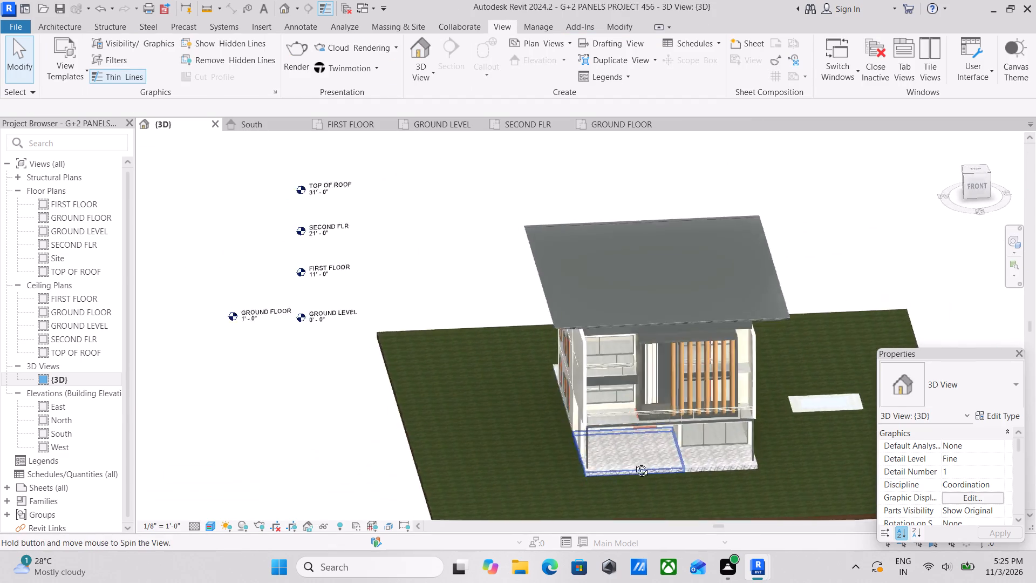
pyautogui.keyDown('shift'); pyautogui.moveTo(633, 463); pyautogui.dragTo(625, 461, button='middle'); pyautogui.keyUp('shift')
pyautogui.keyDown('shift'); pyautogui.moveTo(657, 479); pyautogui.dragTo(690, 522, button='middle'); pyautogui.keyUp('shift')
pyautogui.keyDown('shift'); pyautogui.moveTo(647, 463); pyautogui.dragTo(680, 453, button='middle'); pyautogui.keyUp('shift')
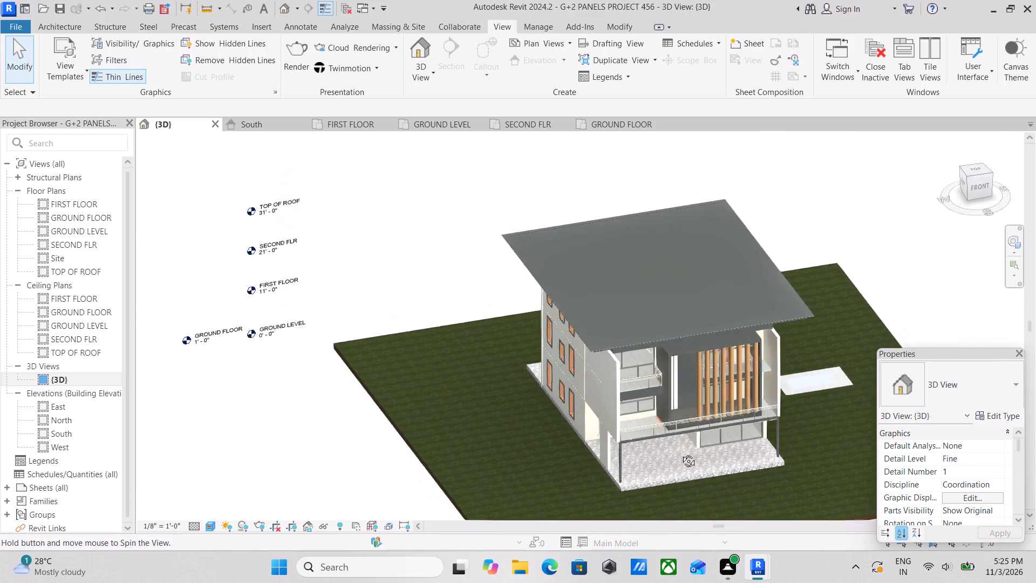
pyautogui.keyDown('shift'); pyautogui.moveTo(680, 453); pyautogui.dragTo(690, 456, button='middle'); pyautogui.keyUp('shift')
pyautogui.moveTo(687, 469); pyautogui.dragTo(683, 469, button='middle')
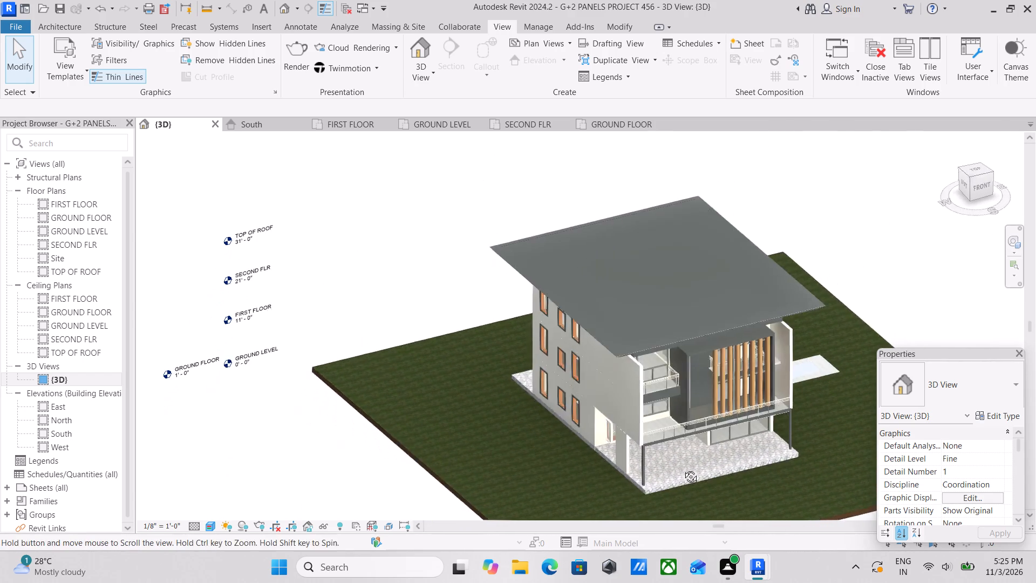
pyautogui.moveTo(683, 469); pyautogui.dragTo(671, 473, button='middle')
pyautogui.scroll(2, 639, 484)
pyautogui.moveTo(639, 472); pyautogui.dragTo(617, 467, button='middle')
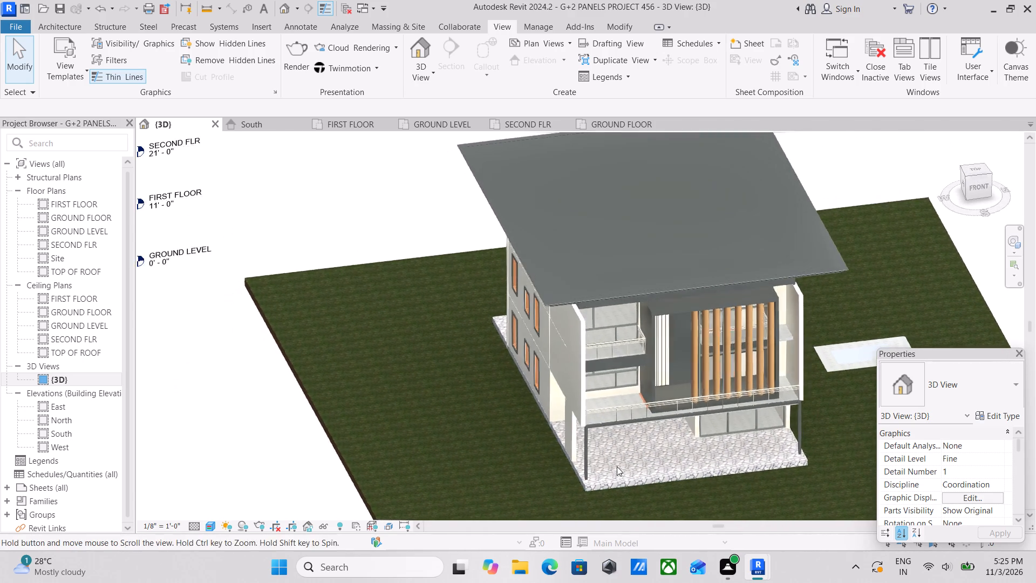
pyautogui.keyDown('shift'); pyautogui.moveTo(629, 487); pyautogui.dragTo(610, 482, button='middle'); pyautogui.keyUp('shift')
pyautogui.scroll(1, 676, 494)
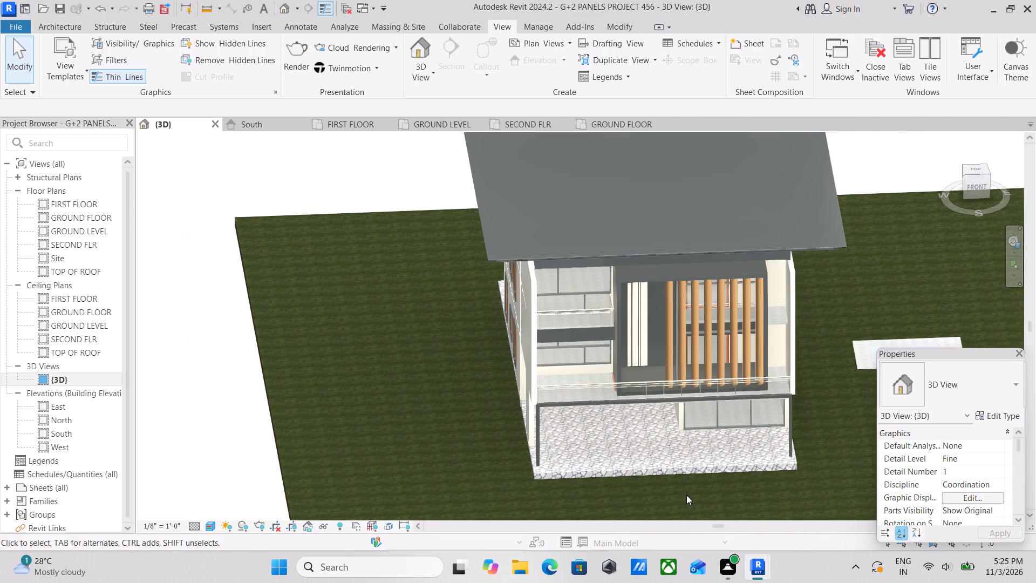
pyautogui.scroll(-1, 696, 466)
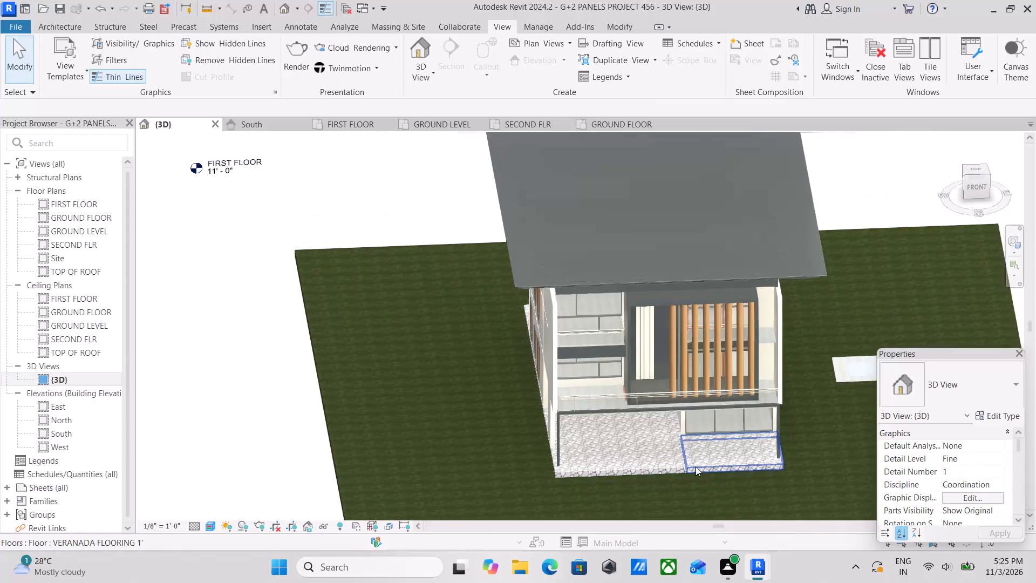
pyautogui.keyDown('shift'); pyautogui.moveTo(696, 466); pyautogui.dragTo(700, 440, button='middle'); pyautogui.keyUp('shift')
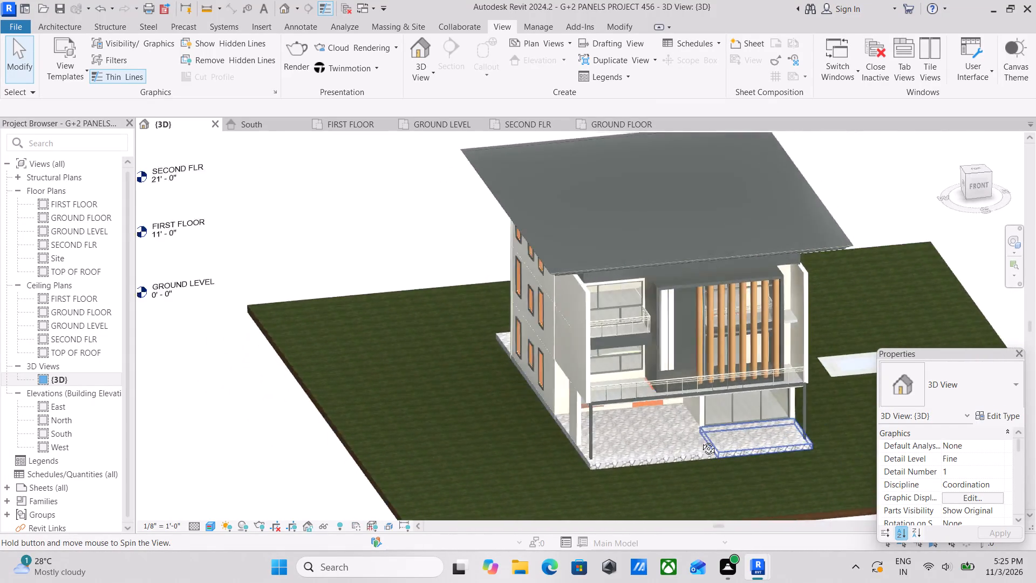
pyautogui.keyDown('shift'); pyautogui.moveTo(700, 440); pyautogui.dragTo(684, 447, button='middle'); pyautogui.keyUp('shift')
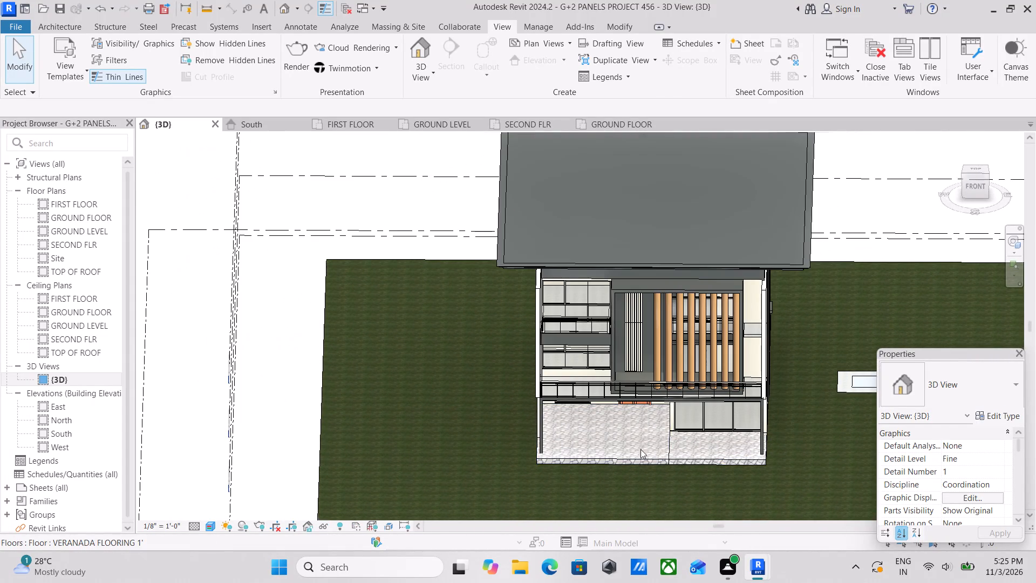
pyautogui.moveTo(613, 449); pyautogui.dragTo(642, 463, button='middle')
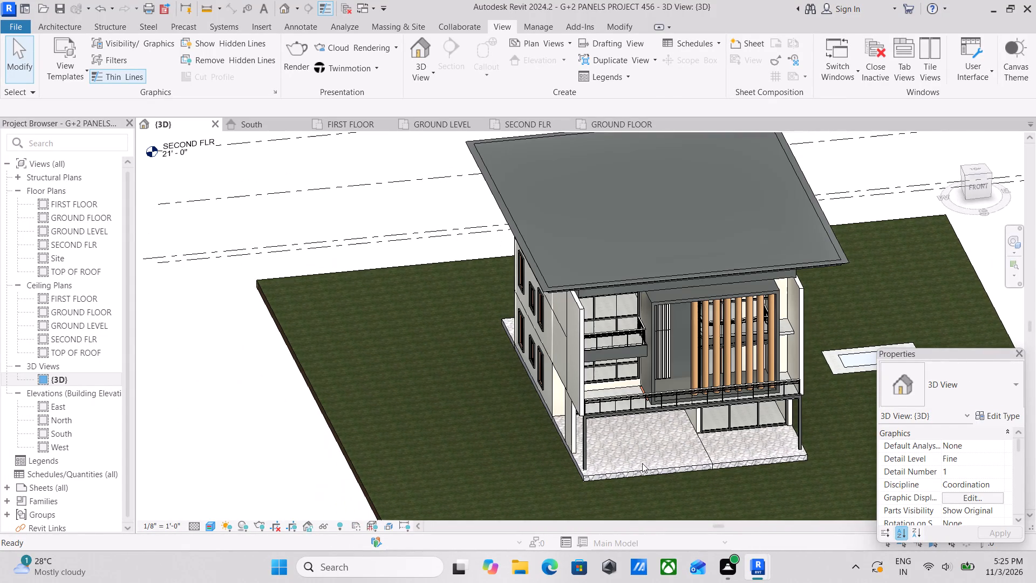
pyautogui.keyDown('shift'); pyautogui.moveTo(642, 463); pyautogui.dragTo(722, 477, button='middle'); pyautogui.keyUp('shift')
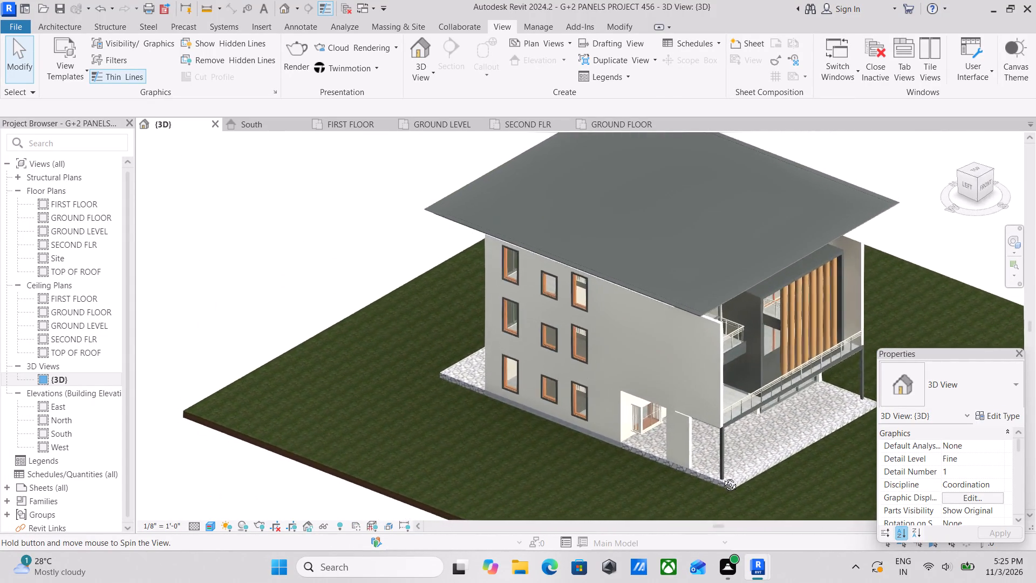
pyautogui.keyDown('shift'); pyautogui.moveTo(722, 477); pyautogui.dragTo(534, 417, button='middle'); pyautogui.keyUp('shift')
pyautogui.moveTo(539, 448); pyautogui.dragTo(556, 457, button='middle')
pyautogui.scroll(2, 562, 460)
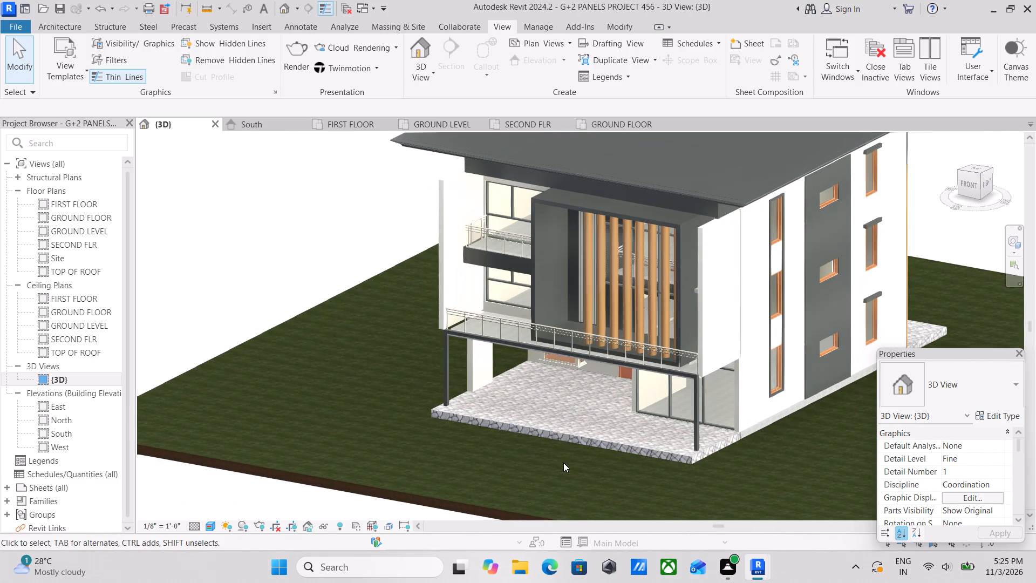
pyautogui.scroll(3, 603, 467)
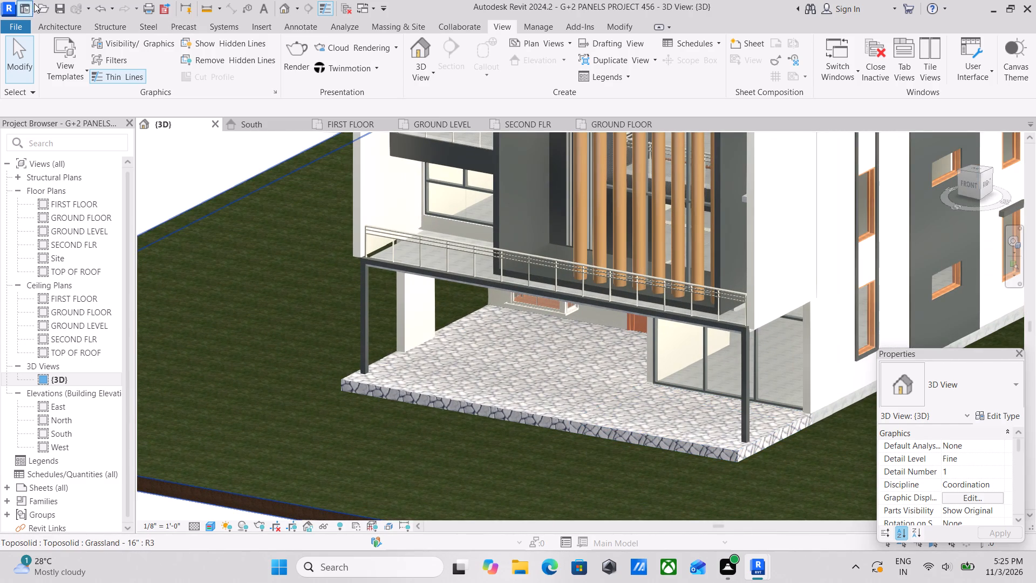
# Start a new in-place model in the Generic Models category, keeping the suggested name.
pyautogui.click(68, 32)
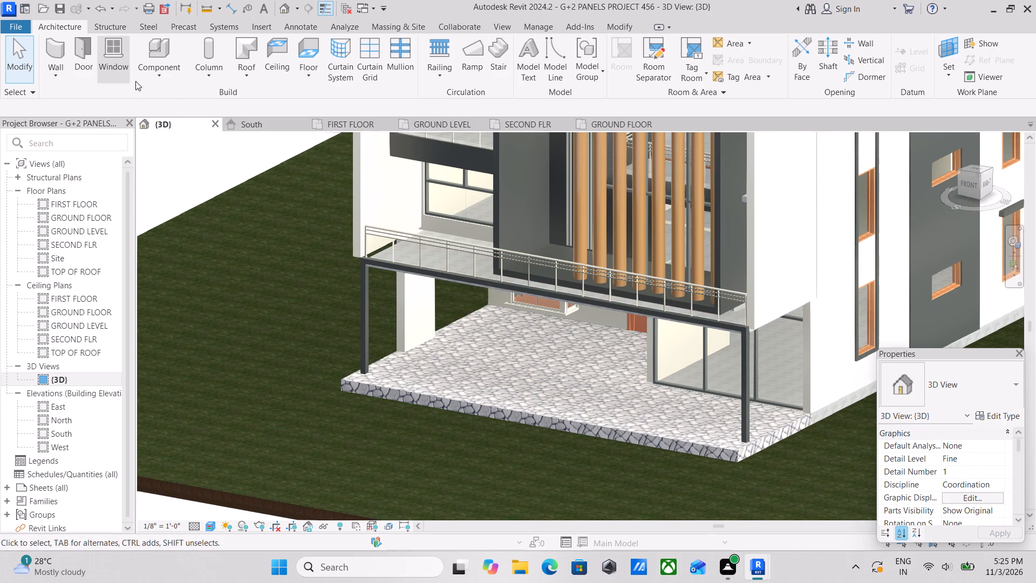
pyautogui.click(164, 76)
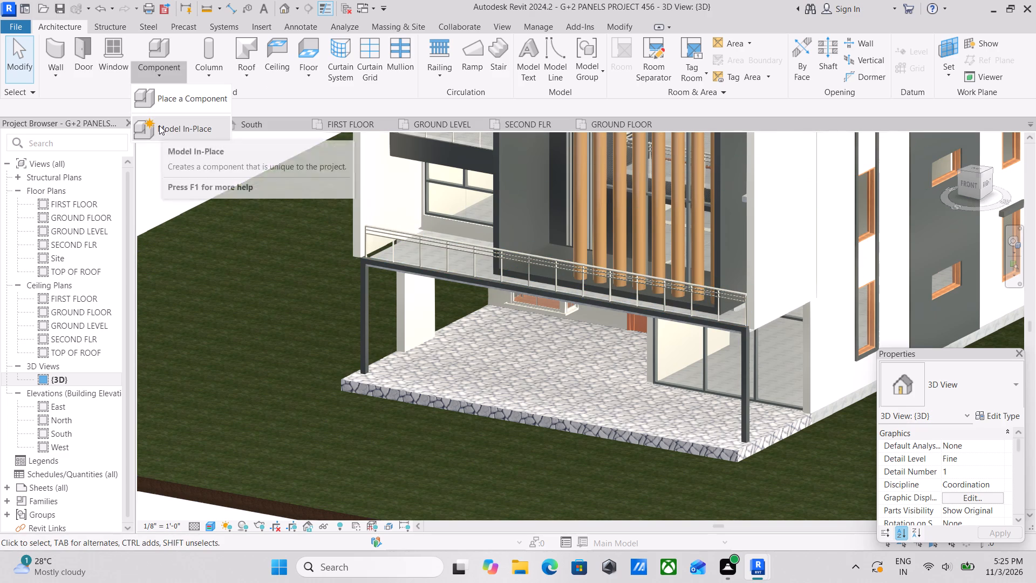
pyautogui.click(159, 125)
pyautogui.scroll(-3, 459, 306)
pyautogui.scroll(-3, 471, 264)
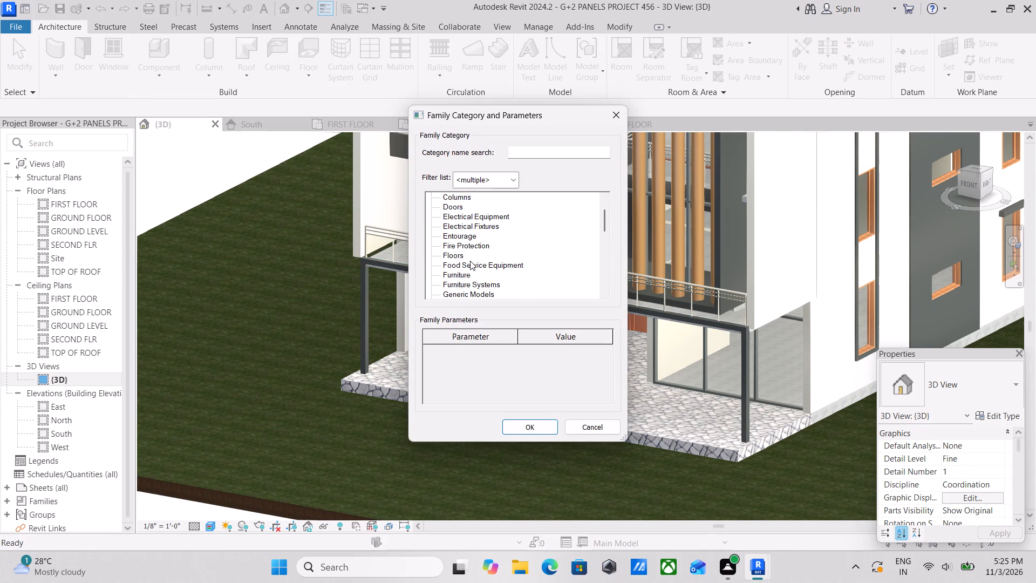
pyautogui.scroll(-3, 470, 261)
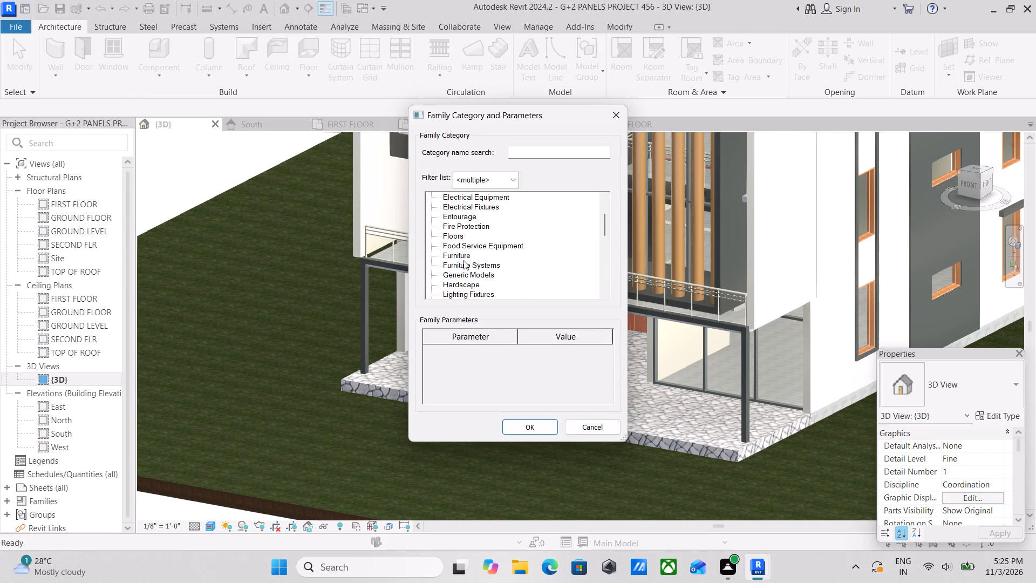
pyautogui.click(464, 260)
pyautogui.click(532, 424)
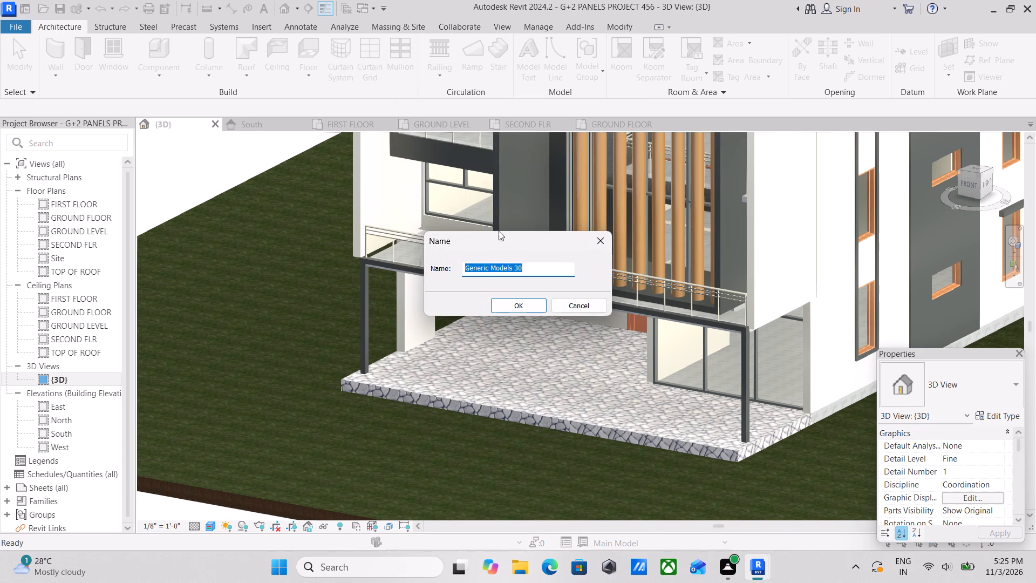
pyautogui.click(514, 306)
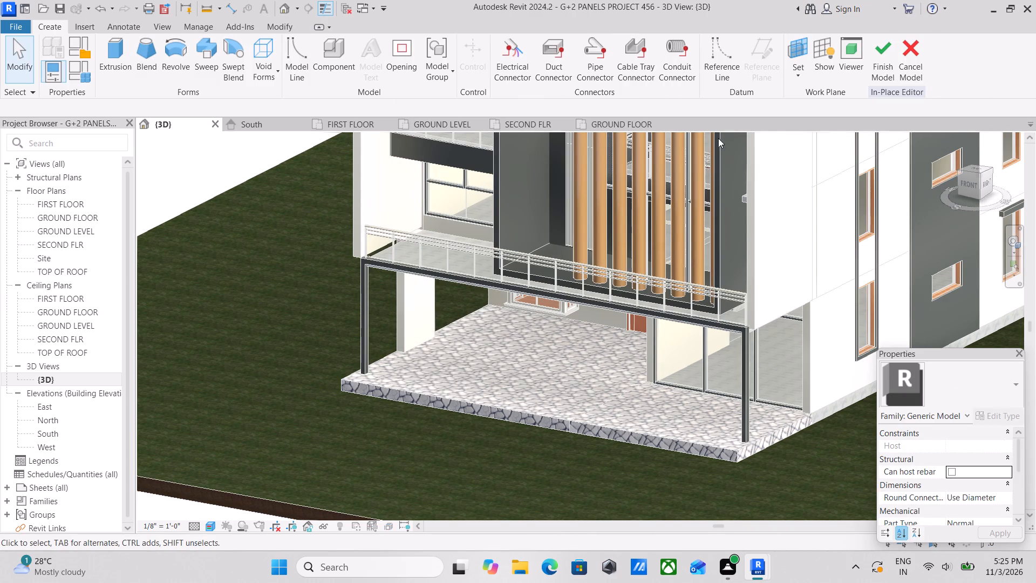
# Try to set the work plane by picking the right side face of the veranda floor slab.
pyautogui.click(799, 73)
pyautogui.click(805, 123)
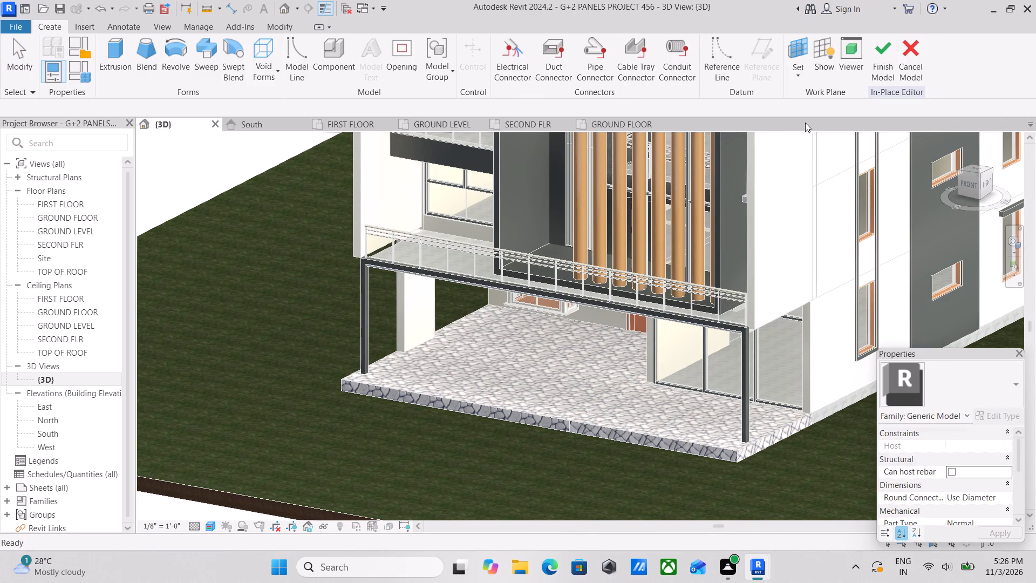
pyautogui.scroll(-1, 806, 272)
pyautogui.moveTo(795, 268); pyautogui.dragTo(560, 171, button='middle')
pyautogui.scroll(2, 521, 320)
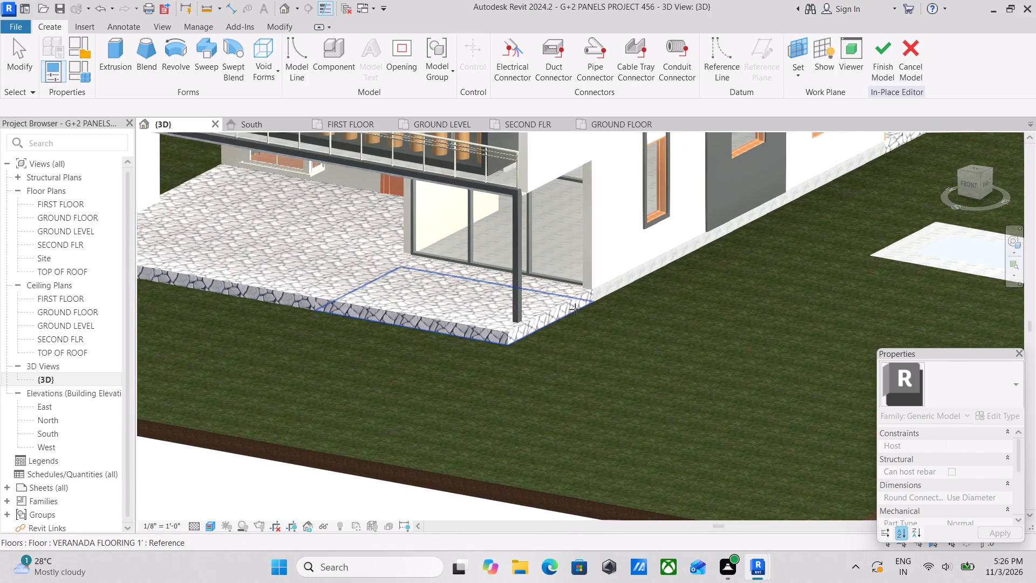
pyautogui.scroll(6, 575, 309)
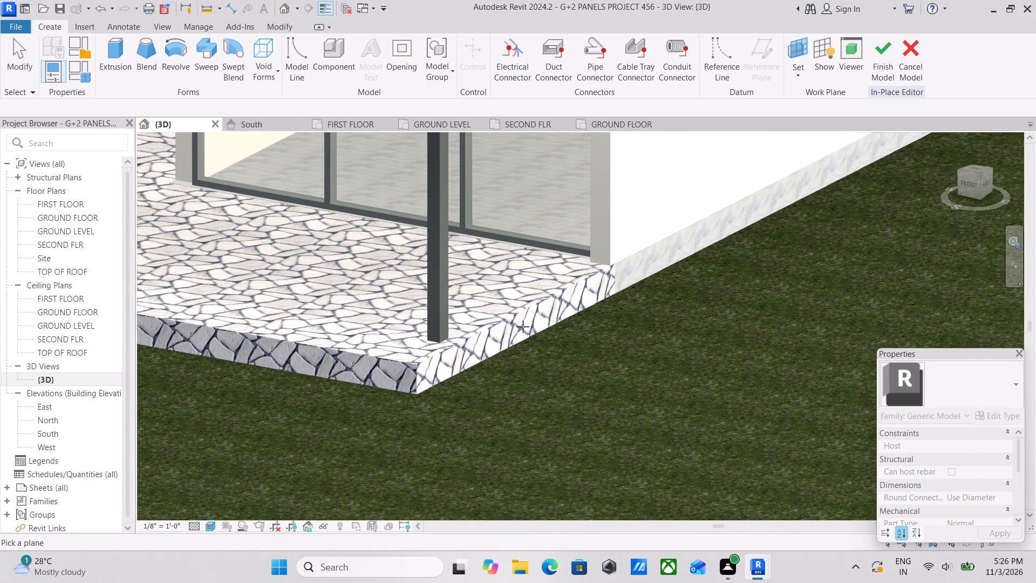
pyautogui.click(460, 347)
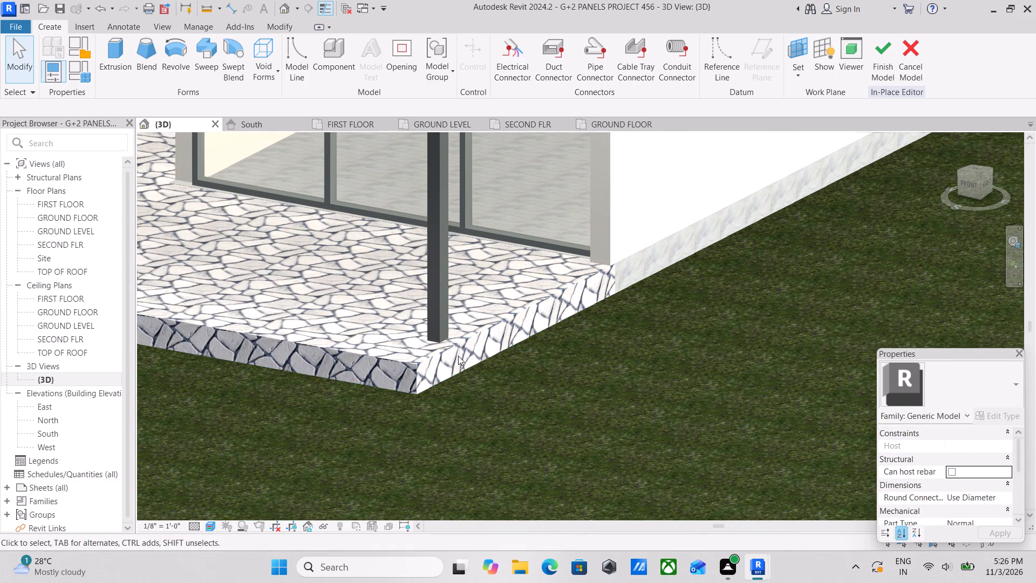
# Set the {3D} view's visual style to Shaded.
pyautogui.click(209, 525)
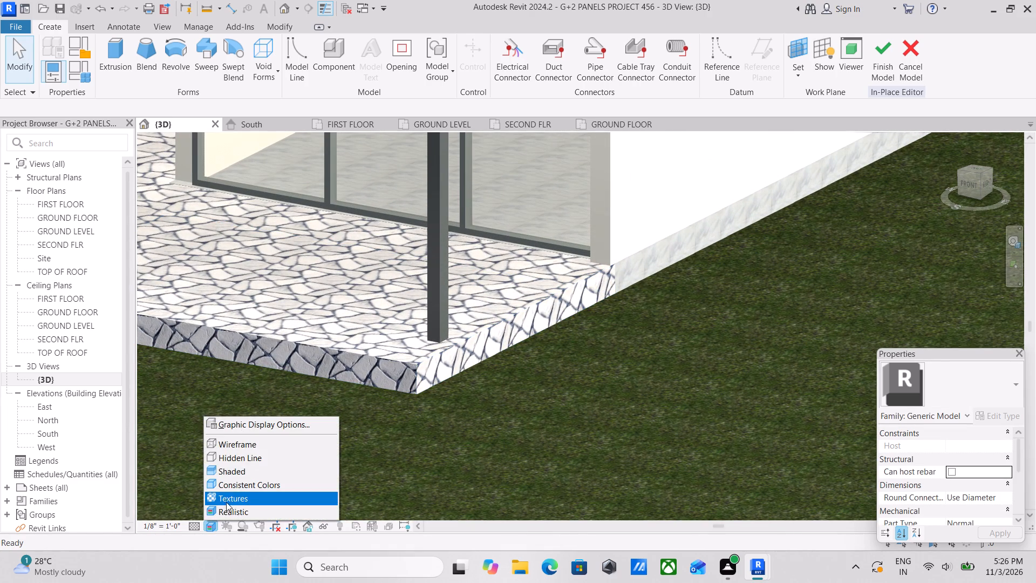
pyautogui.click(228, 473)
pyautogui.scroll(-1, 446, 373)
pyautogui.scroll(2, 454, 357)
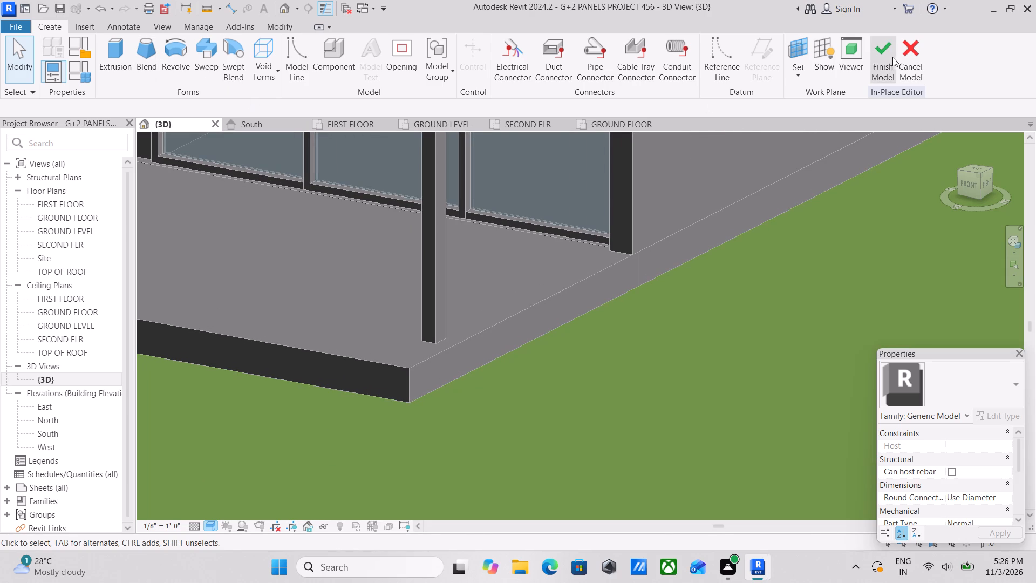
# Set the work plane to the right side face of the veranda floor slab by picking the plane.
pyautogui.click(806, 74)
pyautogui.click(803, 129)
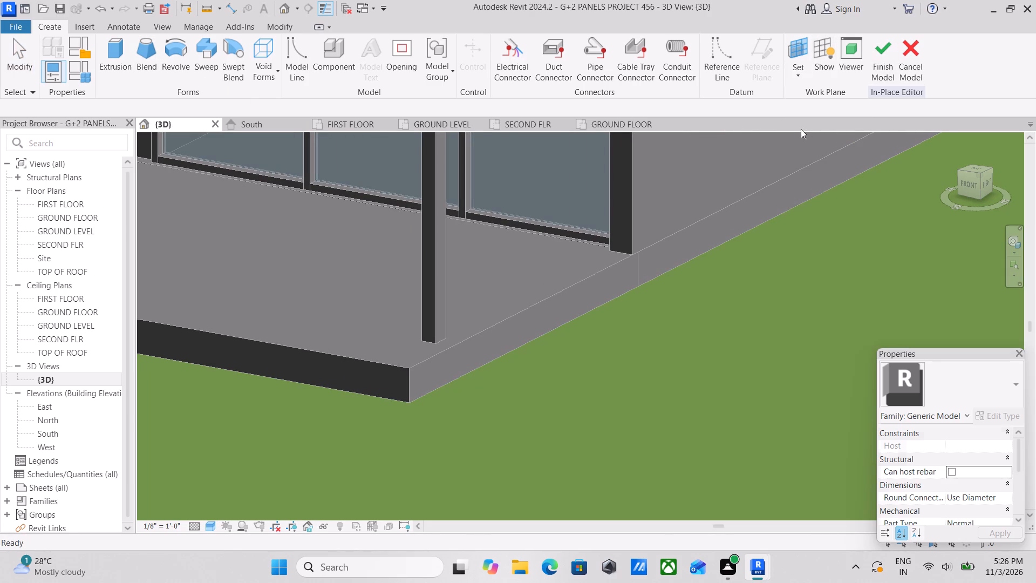
pyautogui.click(507, 319)
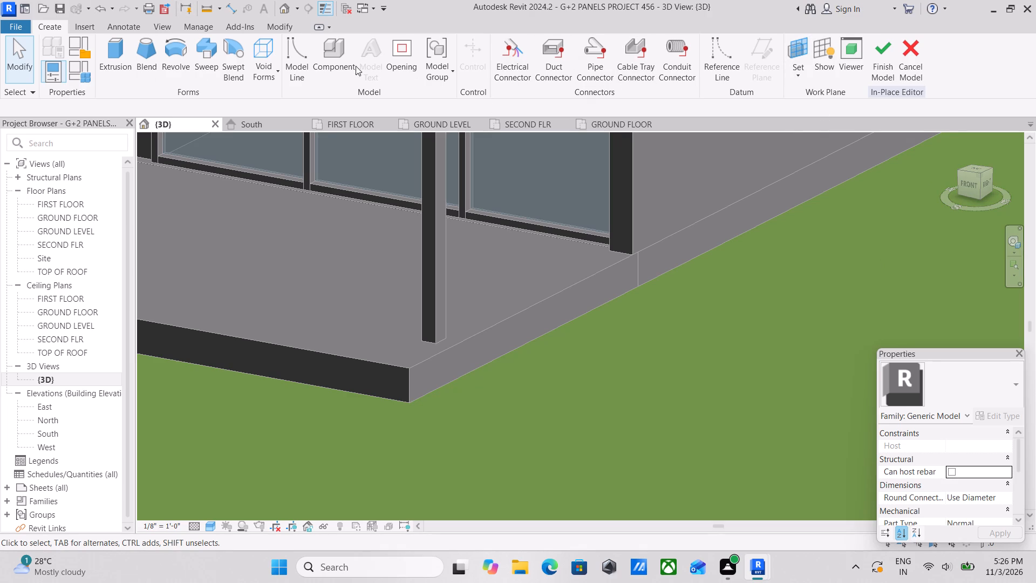
# Sketch a closed triangular extrusion profile against the veranda slab's front edge, with a base about 2'-4 1/2" long at ground level sloping up to the slab top.
pyautogui.click(114, 56)
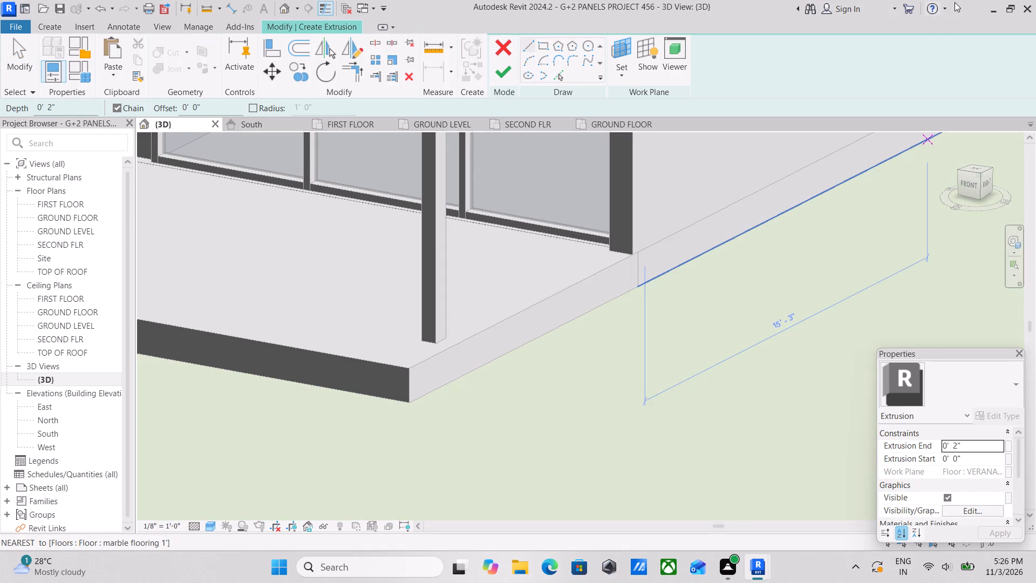
pyautogui.click(987, 185)
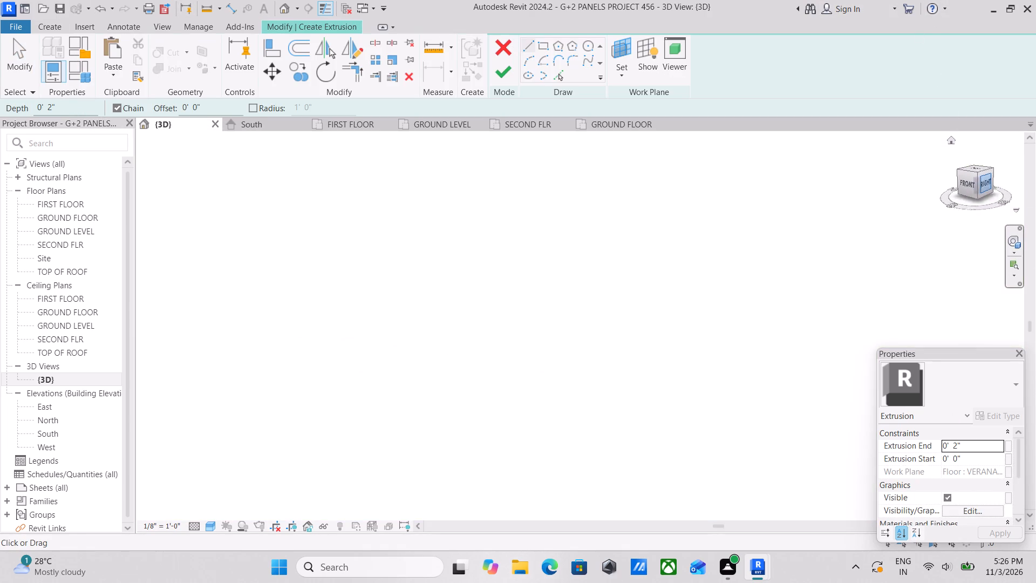
pyautogui.scroll(3, 438, 327)
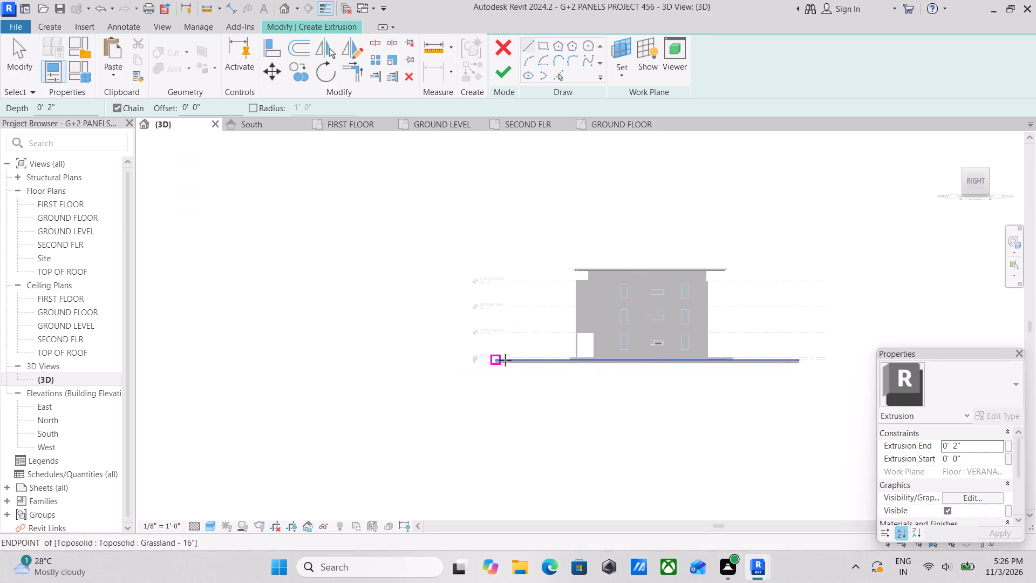
pyautogui.scroll(3, 584, 344)
pyautogui.scroll(6, 522, 365)
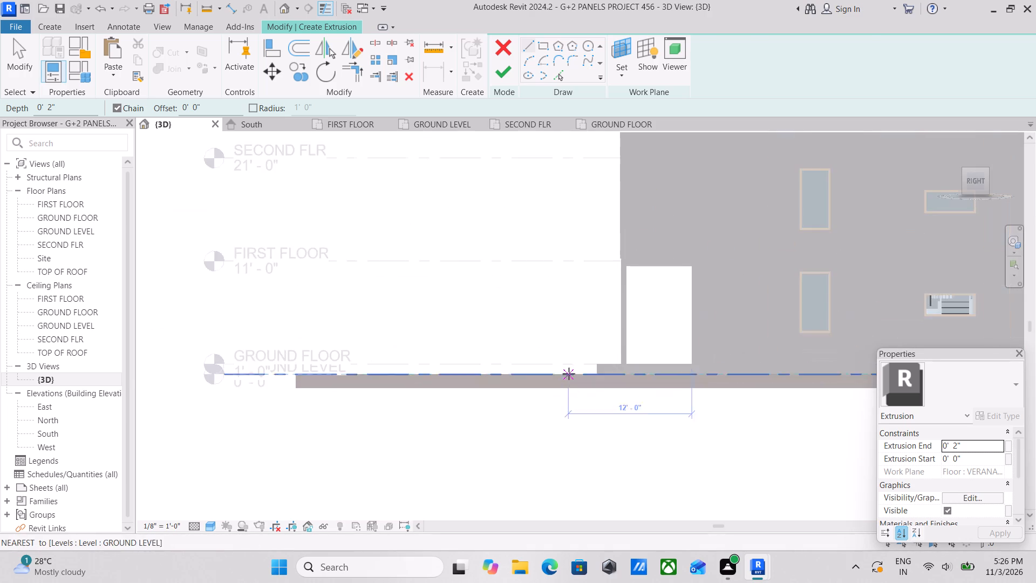
pyautogui.scroll(13, 569, 374)
pyautogui.scroll(4, 545, 303)
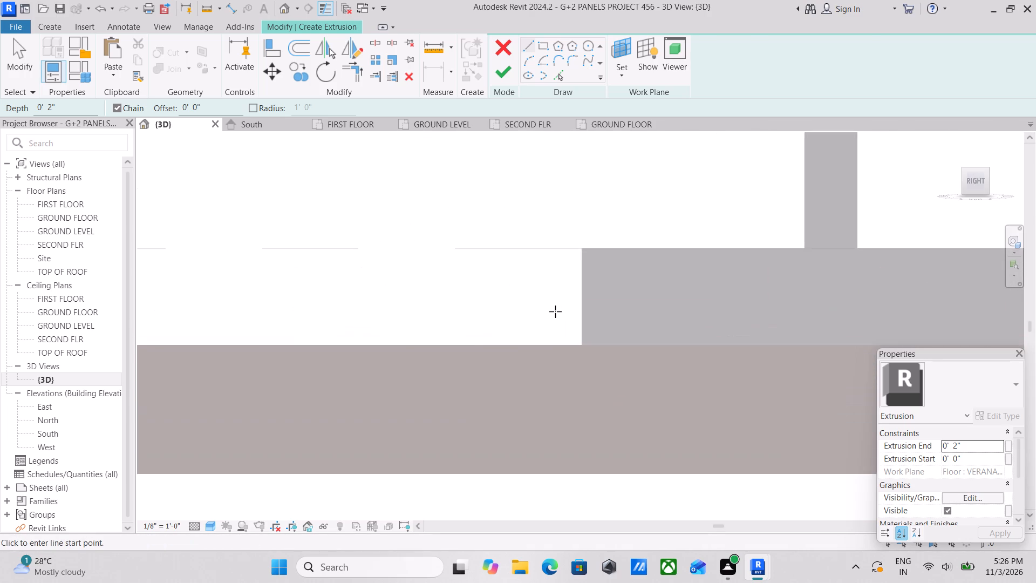
pyautogui.scroll(4, 558, 317)
pyautogui.click(600, 367)
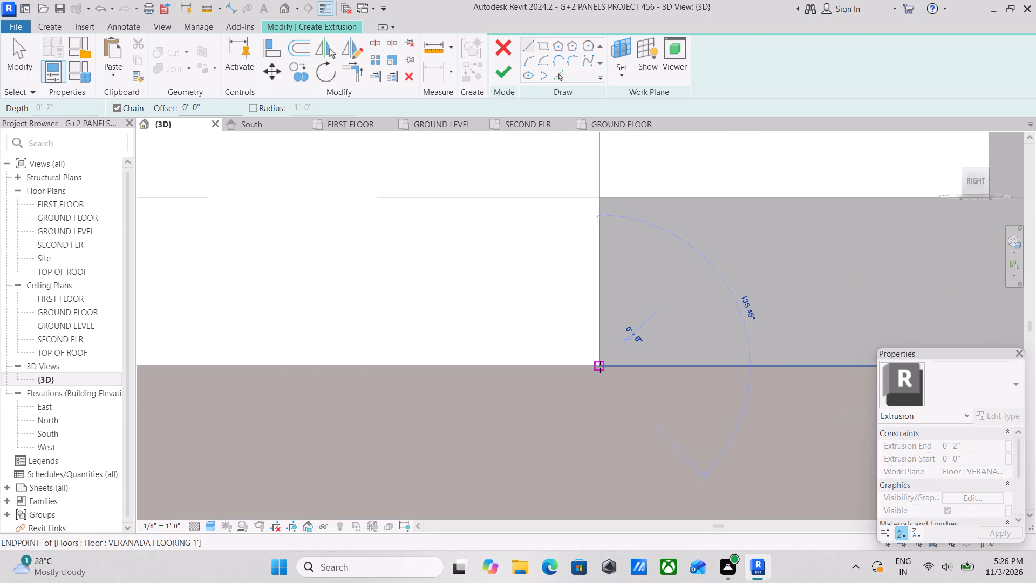
pyautogui.click(305, 366)
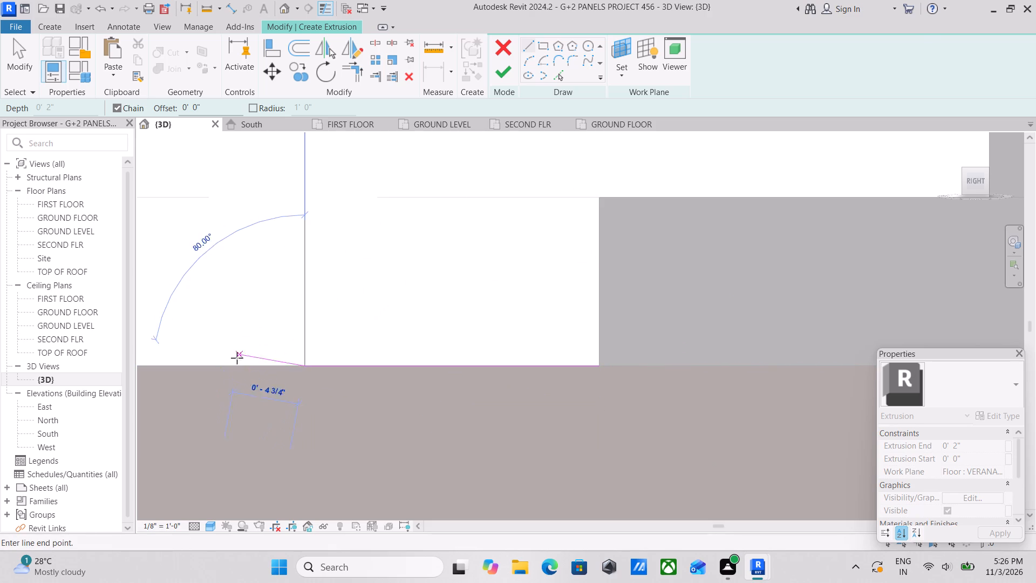
pyautogui.moveTo(236, 358); pyautogui.dragTo(414, 398, button='middle')
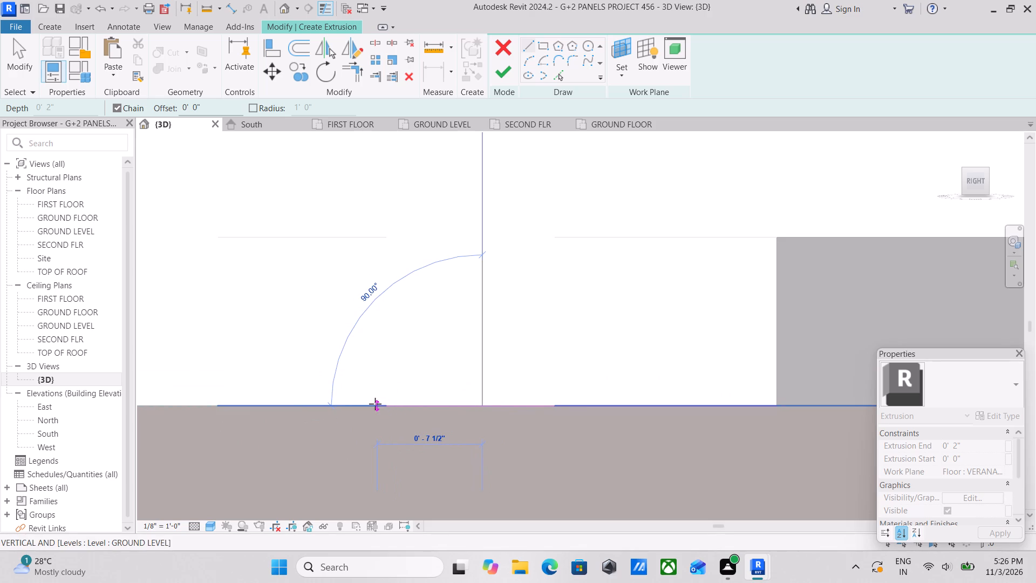
pyautogui.click(375, 404)
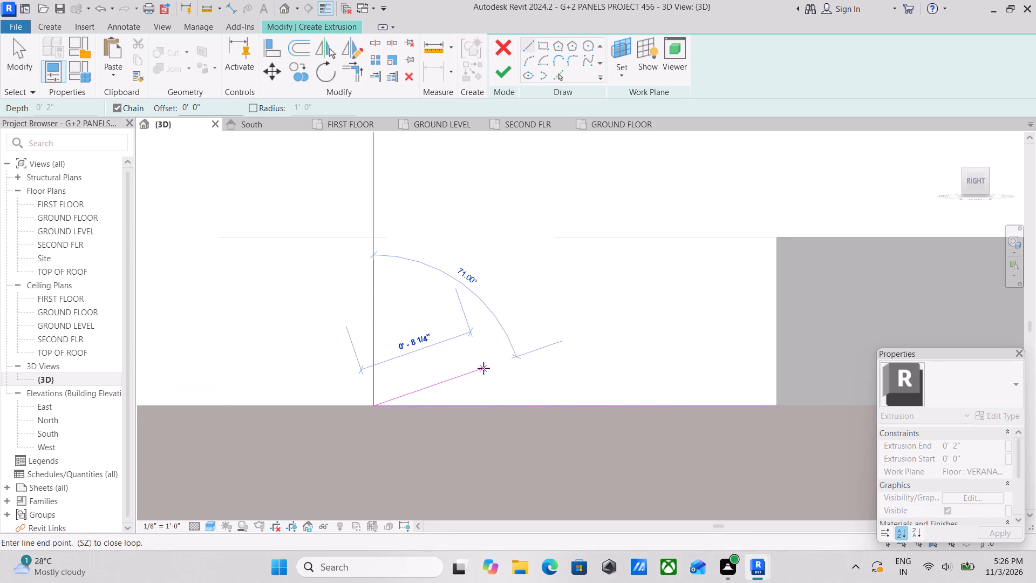
pyautogui.moveTo(483, 368); pyautogui.dragTo(434, 379, button='middle')
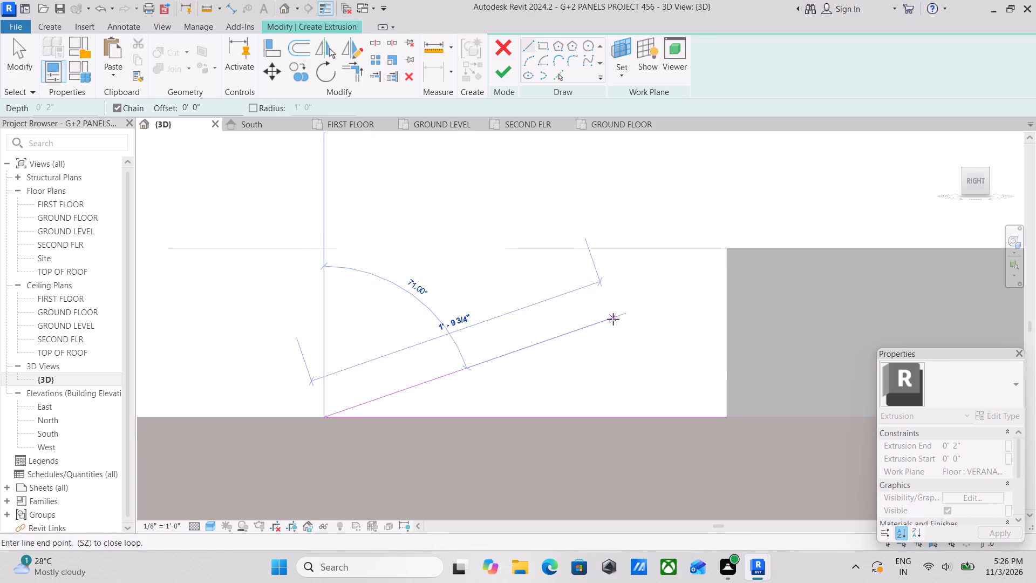
pyautogui.click(724, 249)
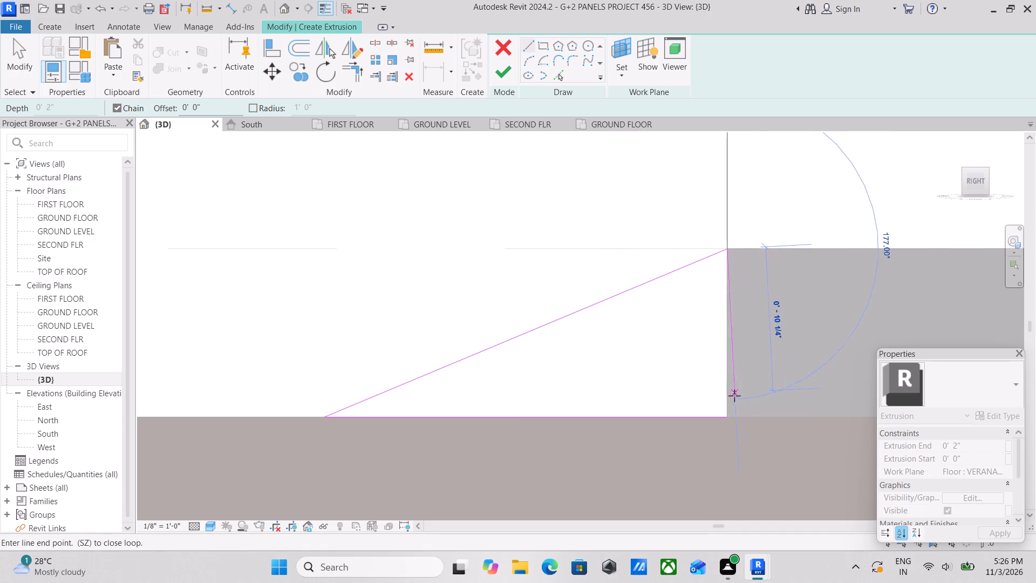
pyautogui.click(725, 417)
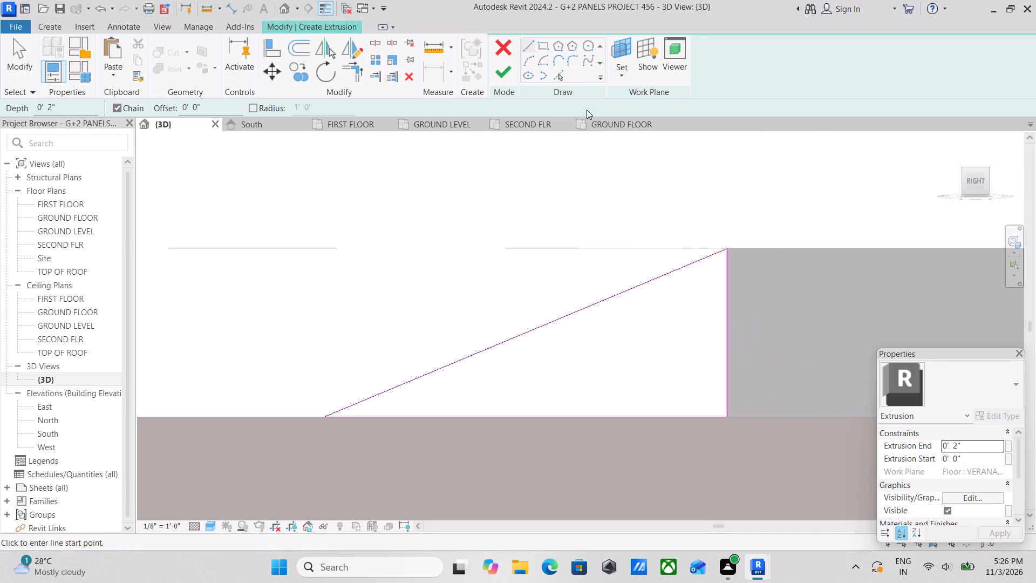
# Set the extrusion end of the triangular profile to 1'.
pyautogui.scroll(-1, 981, 474)
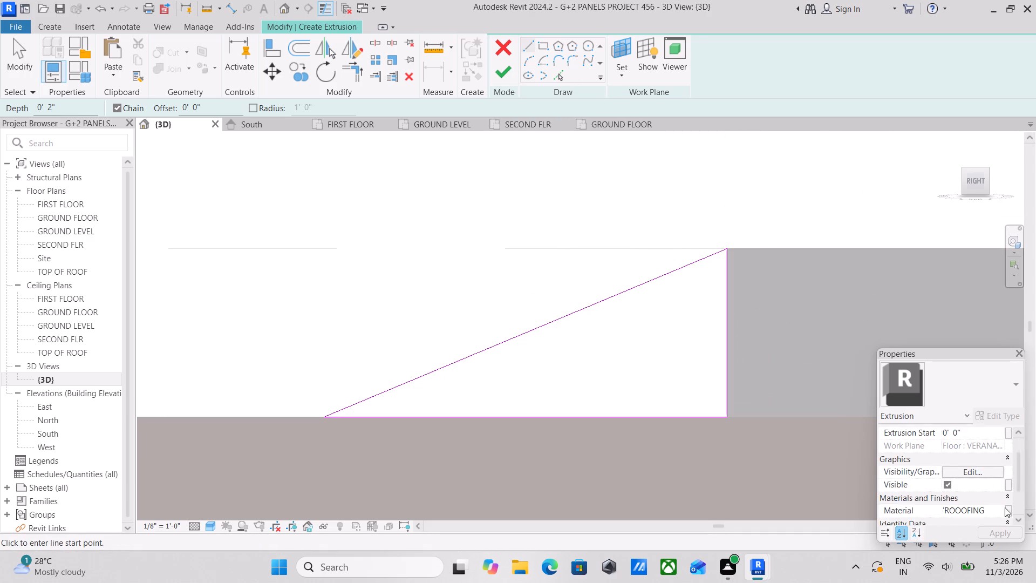
pyautogui.scroll(-1, 1005, 507)
pyautogui.scroll(2, 995, 495)
pyautogui.click(979, 443)
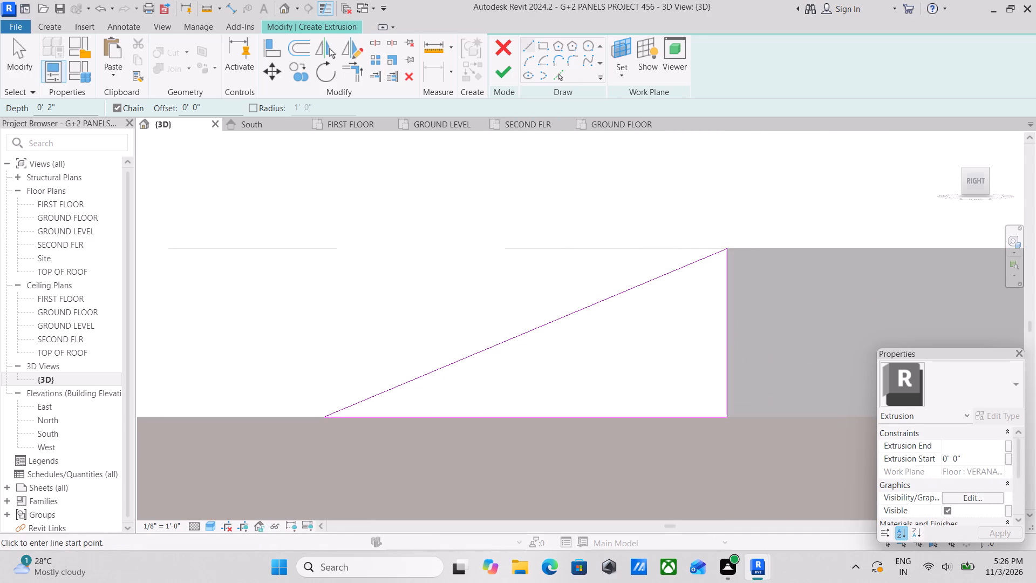
pyautogui.write("1'")
pyautogui.press('Return')
# Open the extrusion's material selection and search the project materials for "INC".
pyautogui.scroll(-4, 977, 474)
pyautogui.click(992, 463)
pyautogui.click(999, 459)
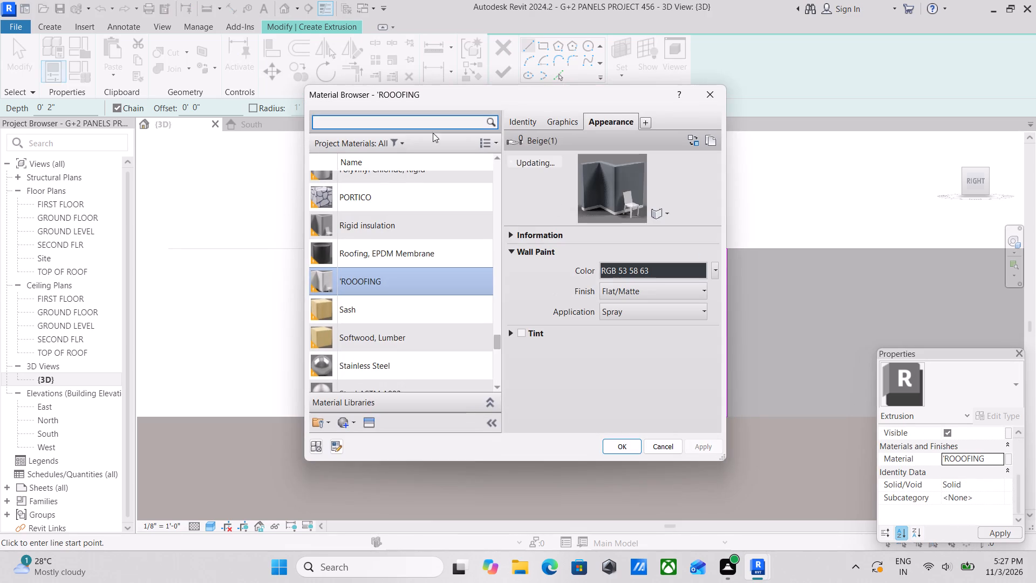
pyautogui.click(382, 125)
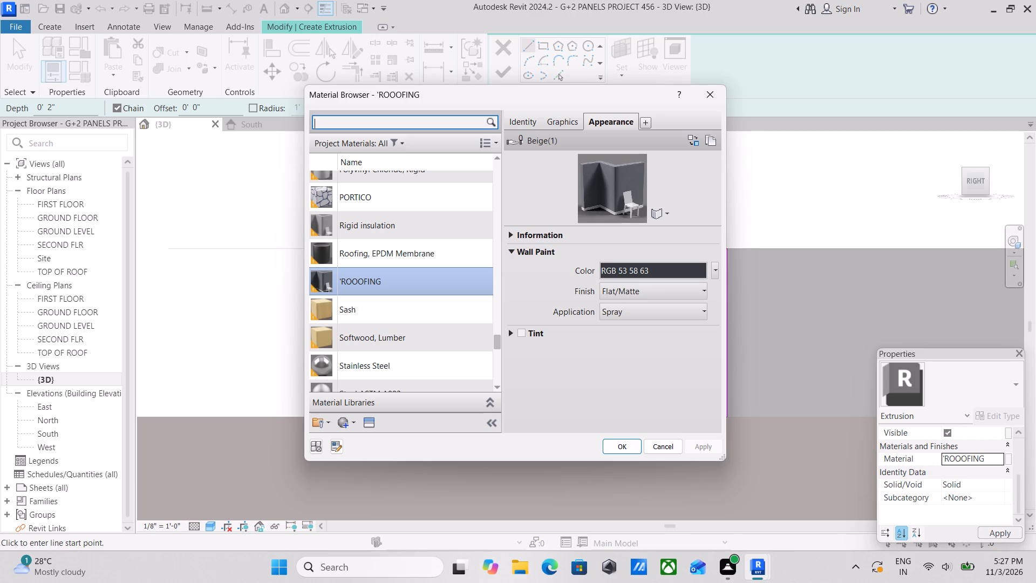
pyautogui.write('INC')
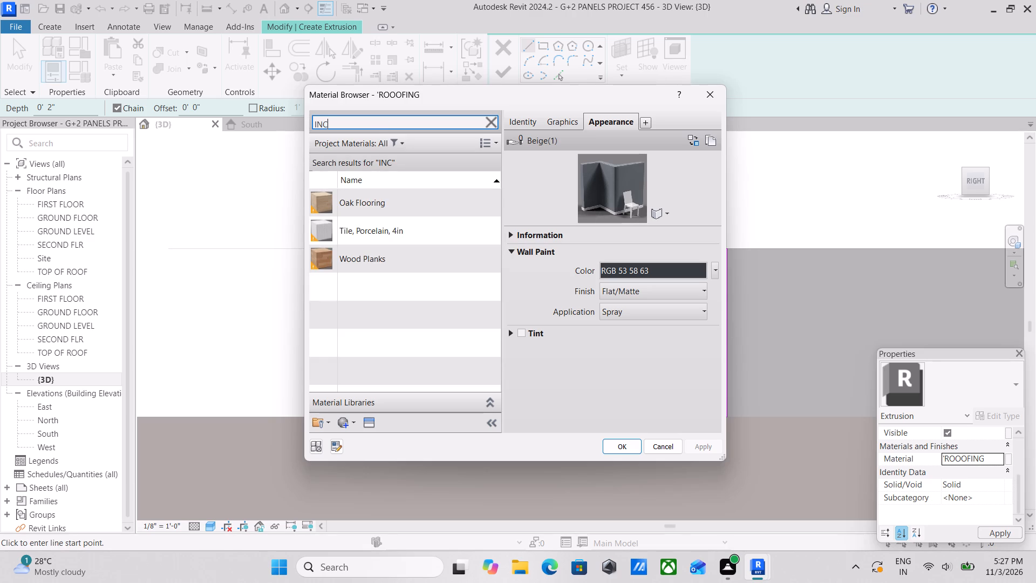
pyautogui.press('BackSpace')
pyautogui.press('BackSpace')
pyautogui.press('BackSpace')
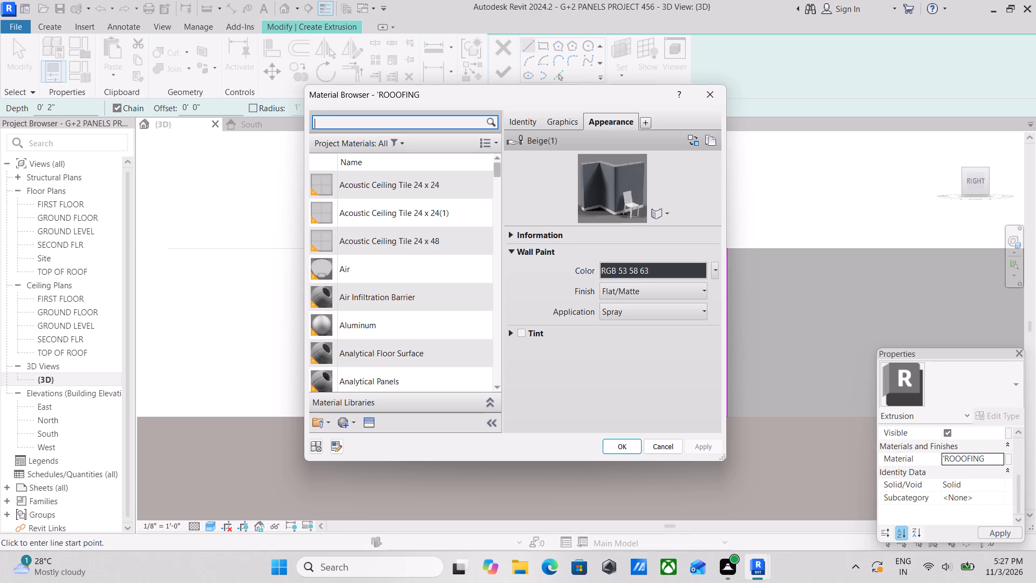
# Search the project materials for "In" and examine the list for a suitable extrusion material, leaving the current assignment alone.
pyautogui.press('i')
pyautogui.press('n')
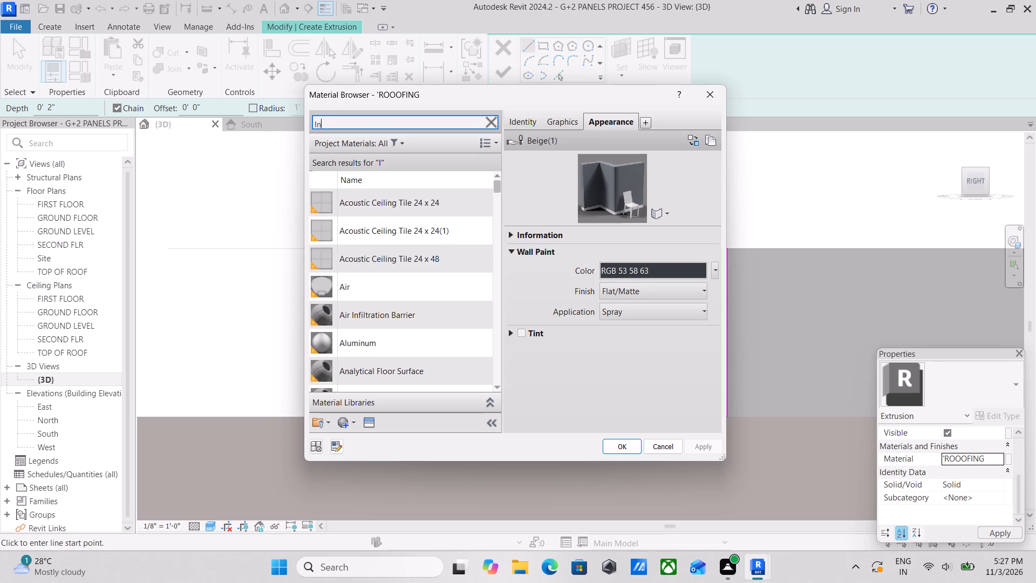
pyautogui.scroll(-2, 370, 332)
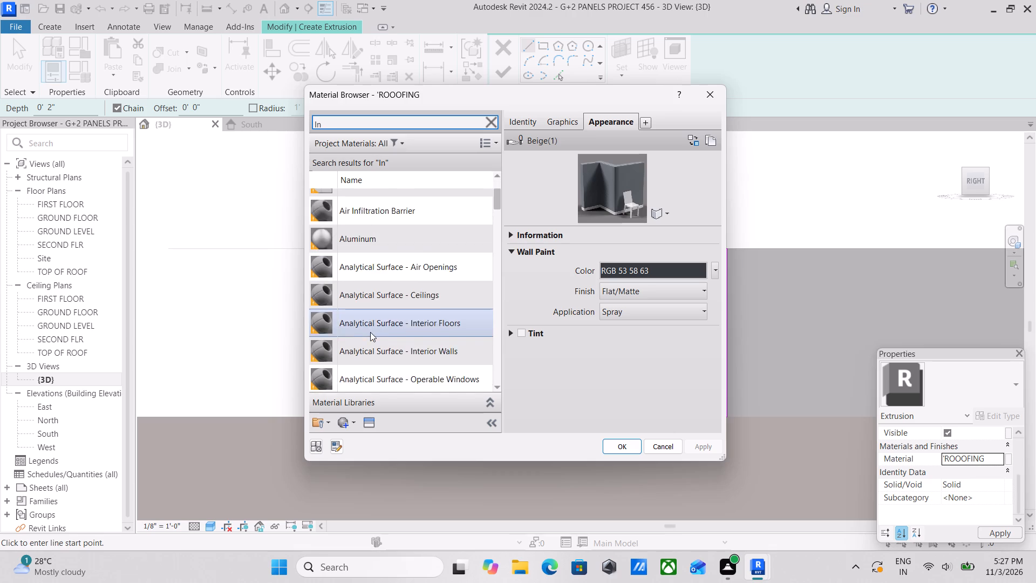
pyautogui.scroll(-14, 370, 332)
pyautogui.scroll(2, 384, 315)
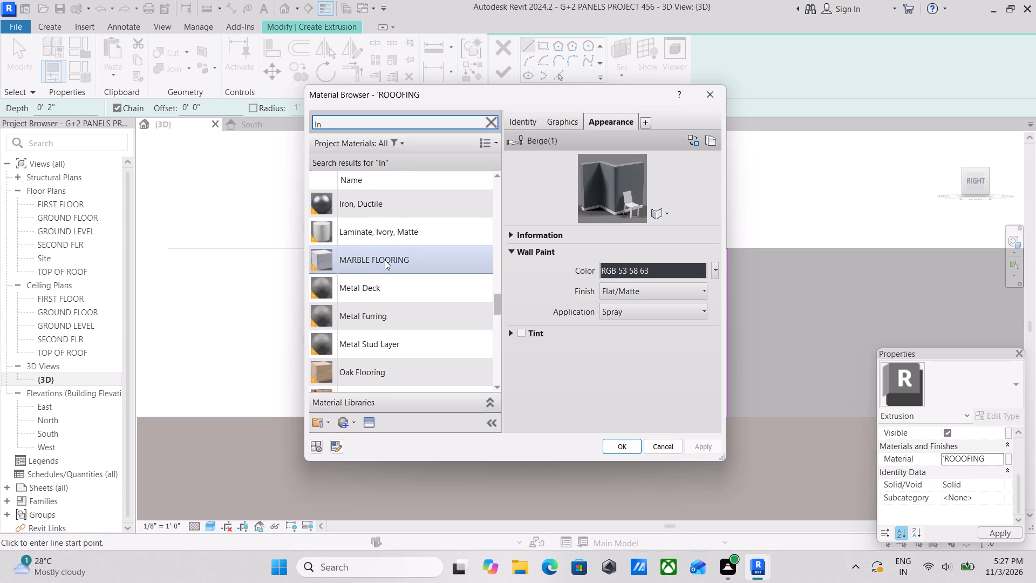
pyautogui.scroll(-8, 385, 260)
pyautogui.scroll(1, 386, 298)
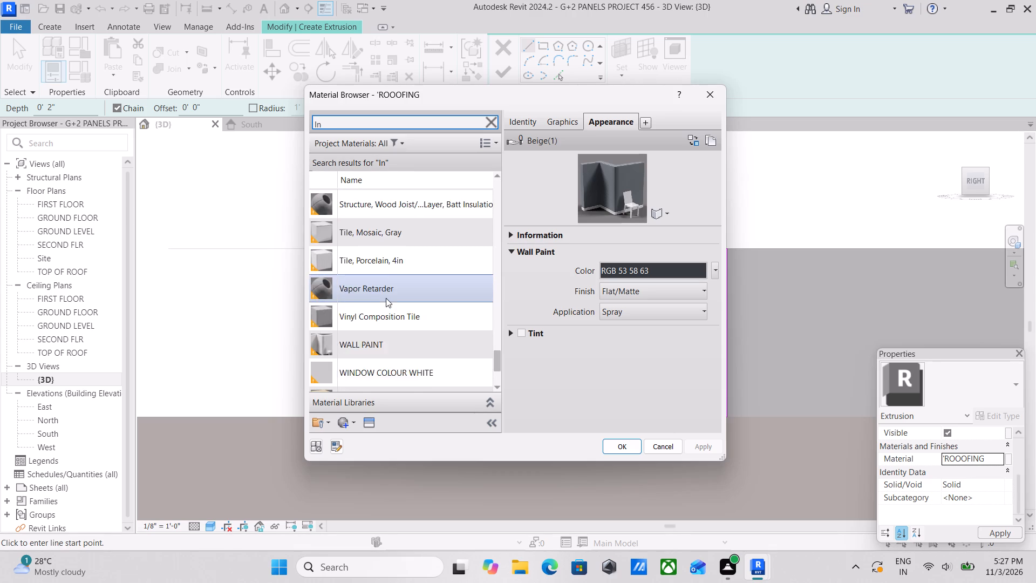
pyautogui.scroll(1, 386, 298)
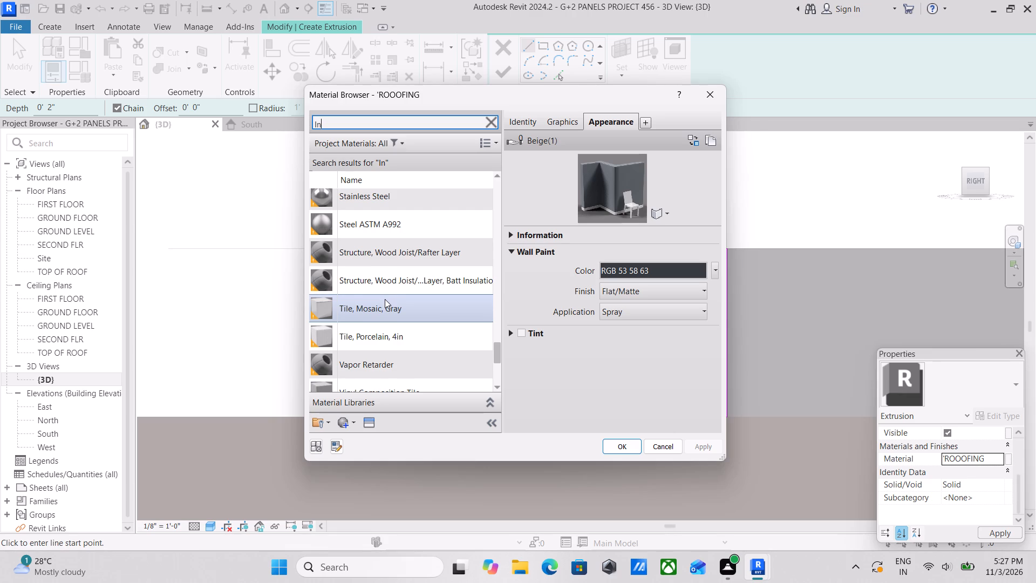
pyautogui.scroll(-8, 384, 303)
pyautogui.scroll(20, 378, 343)
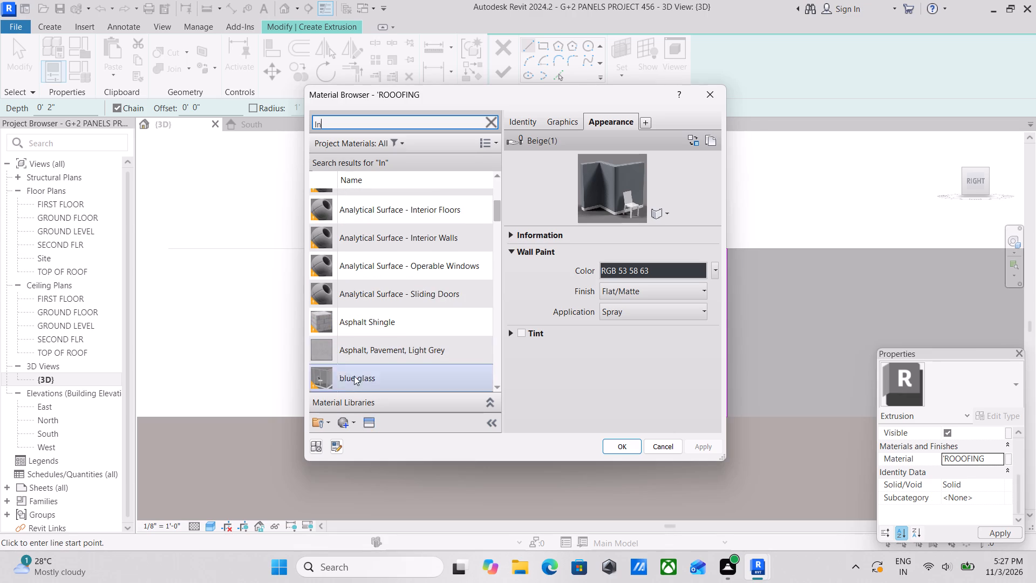
pyautogui.click(370, 425)
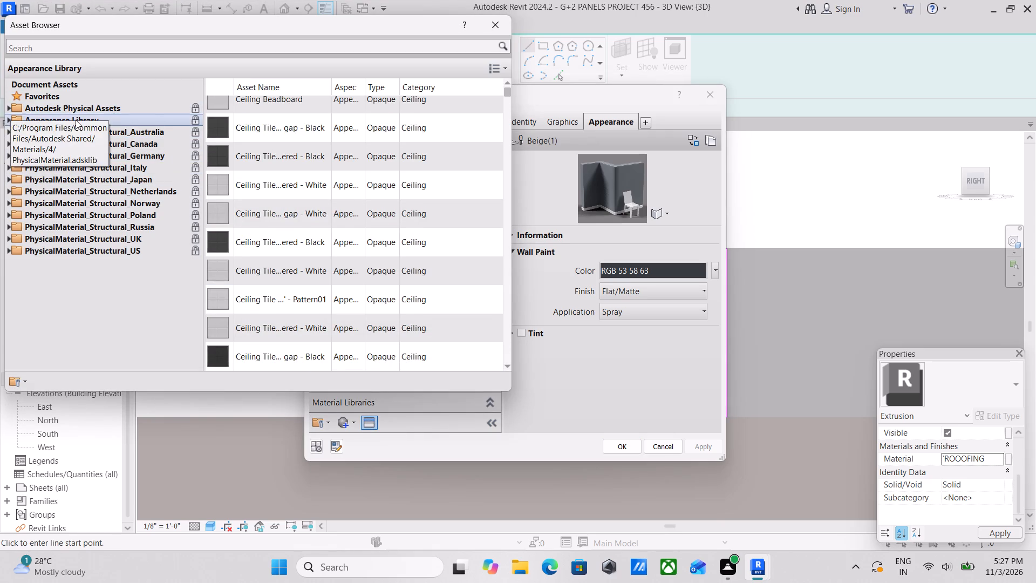
pyautogui.click(495, 15)
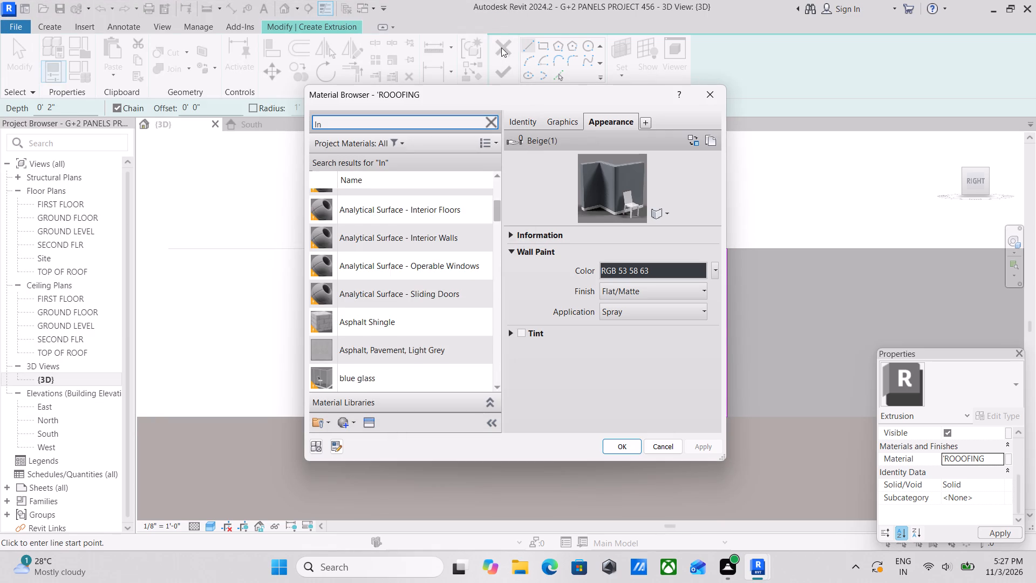
pyautogui.click(497, 119)
pyautogui.moveTo(491, 121); pyautogui.dragTo(504, 120)
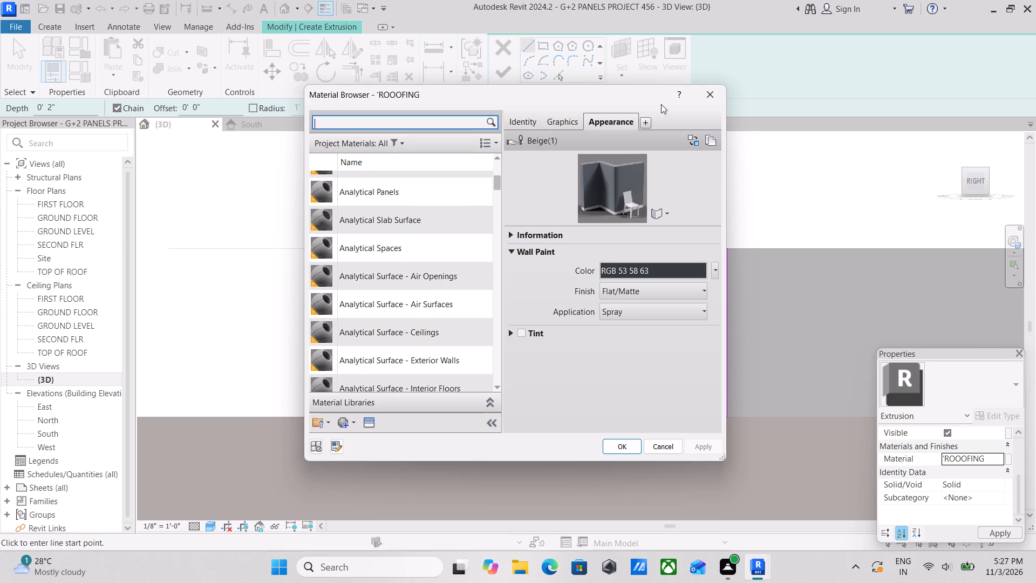
pyautogui.click(713, 100)
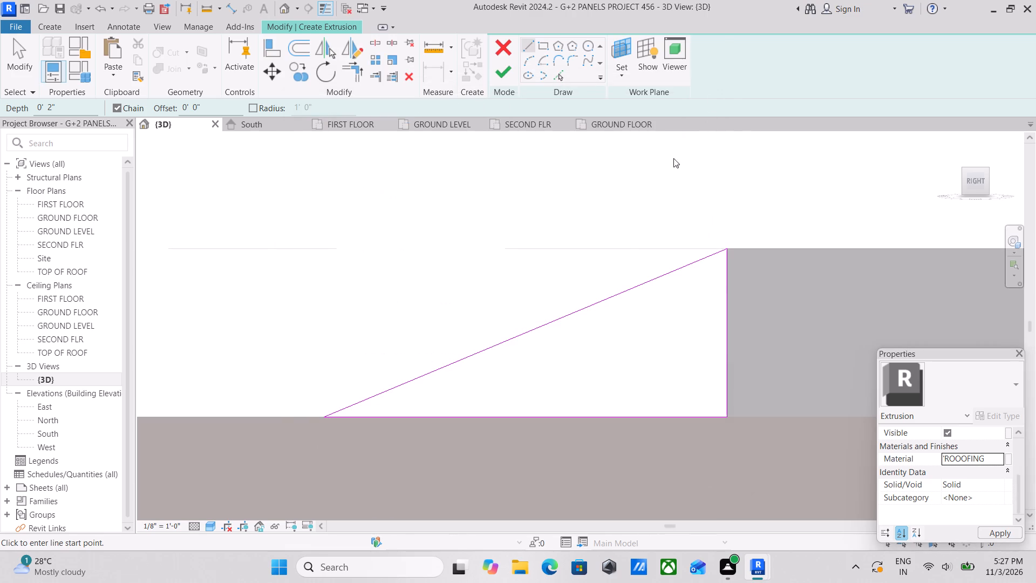
# Create a new project material for the extrusion and name it "incast place in".
pyautogui.click(996, 459)
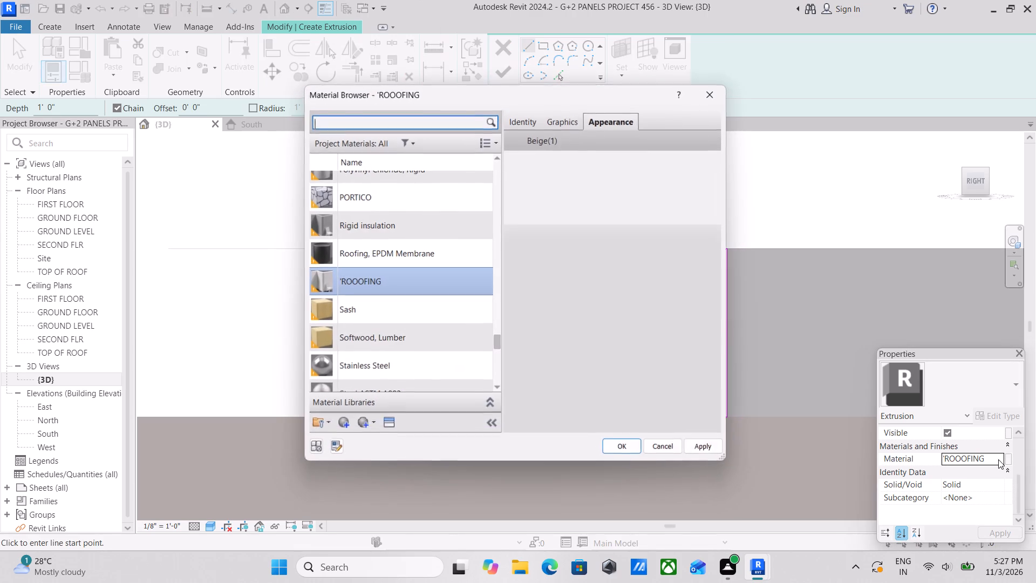
pyautogui.click(348, 424)
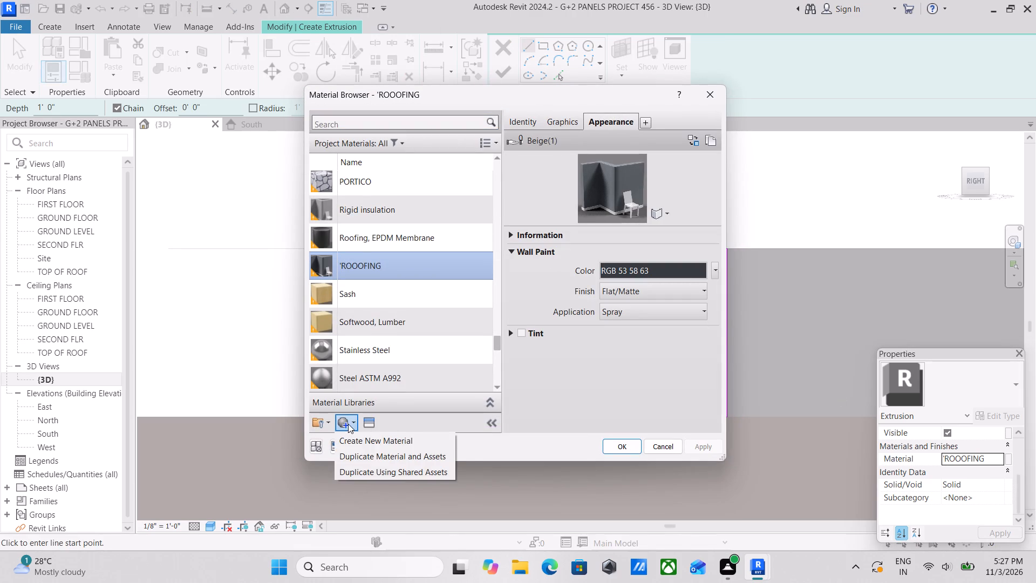
pyautogui.click(377, 445)
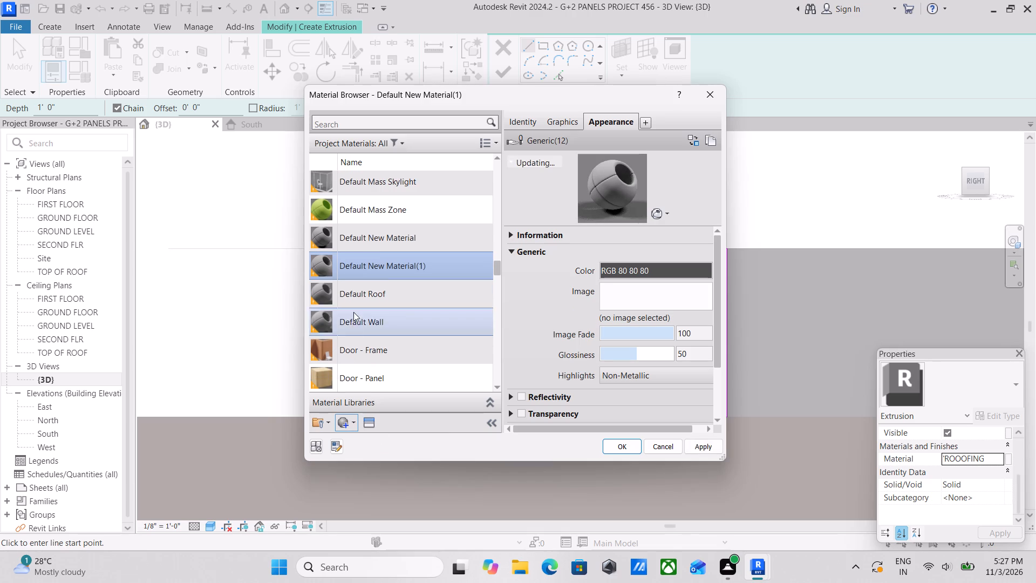
pyautogui.rightClick(381, 264)
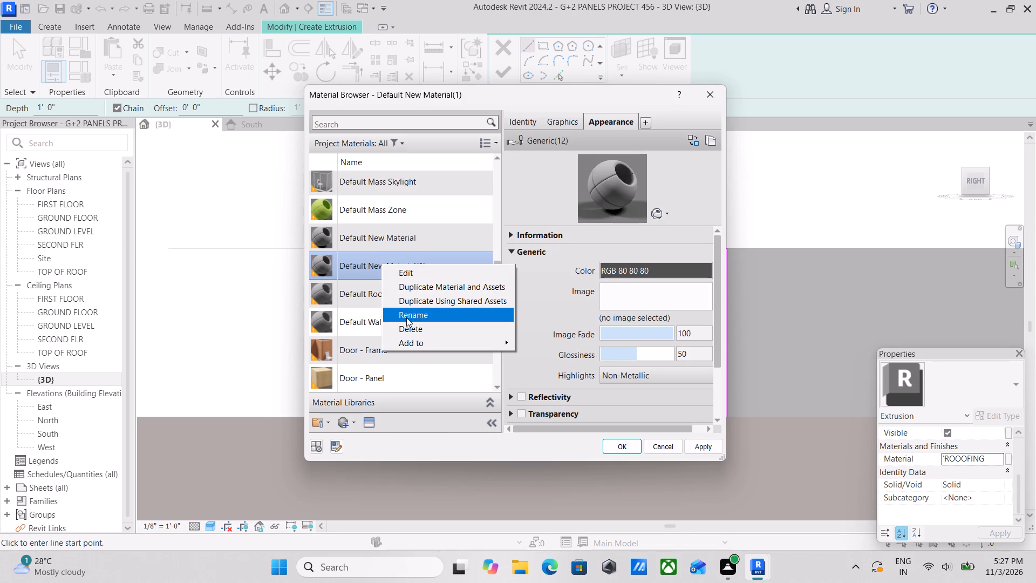
pyautogui.click(406, 317)
pyautogui.write('in')
pyautogui.write('cast')
pyautogui.press('space')
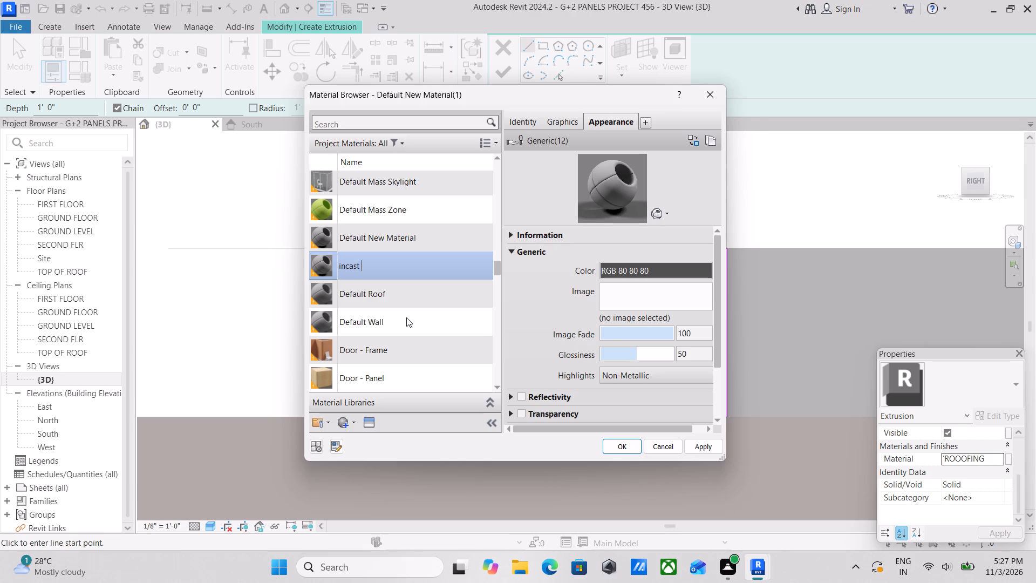
pyautogui.write('place')
pyautogui.press('space')
pyautogui.write('in')
# Browse the Appearance Library assets to the Concrete: Cast-In-Place category for the new material.
pyautogui.click(361, 425)
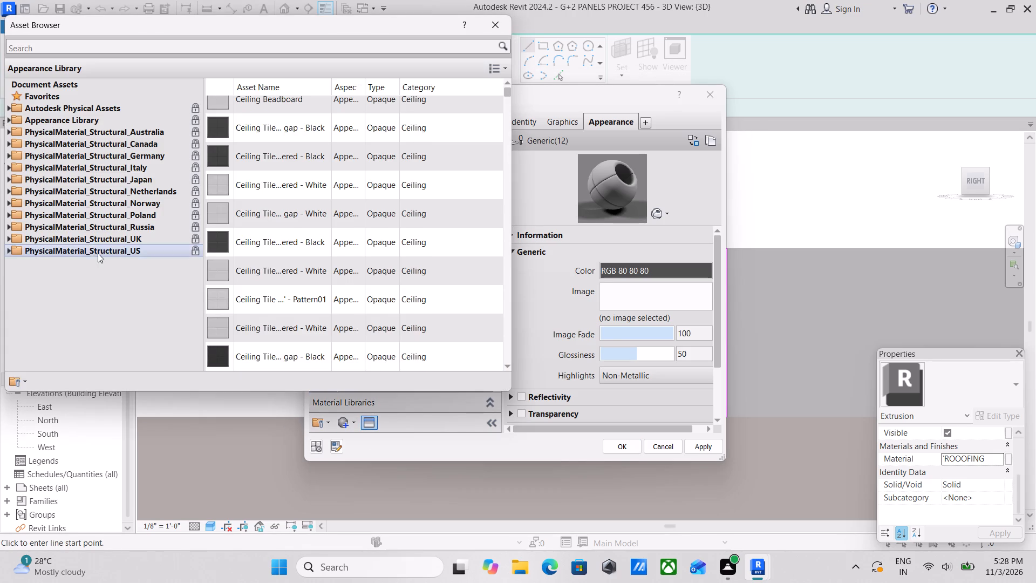
pyautogui.click(11, 121)
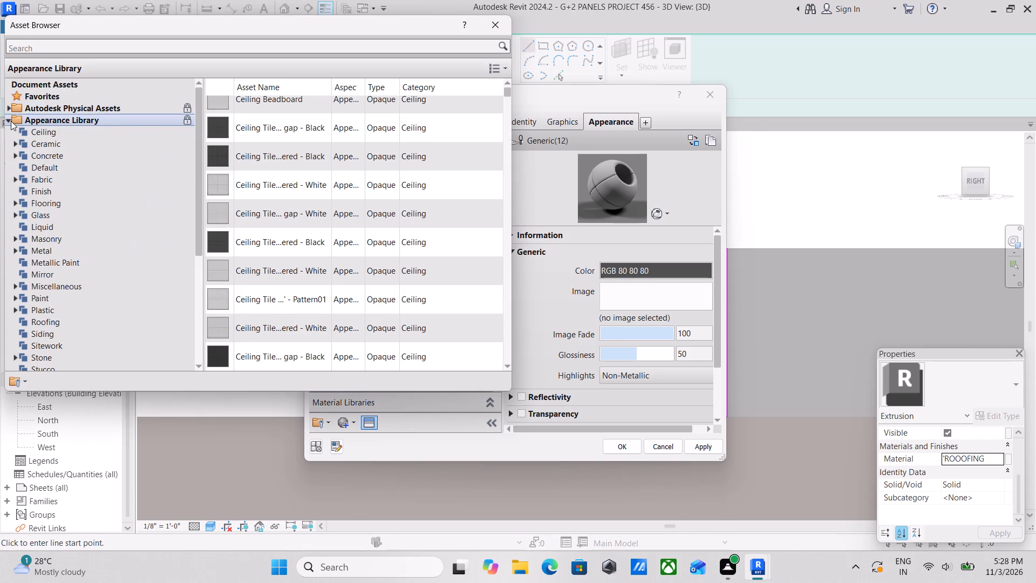
pyautogui.scroll(-1, 11, 175)
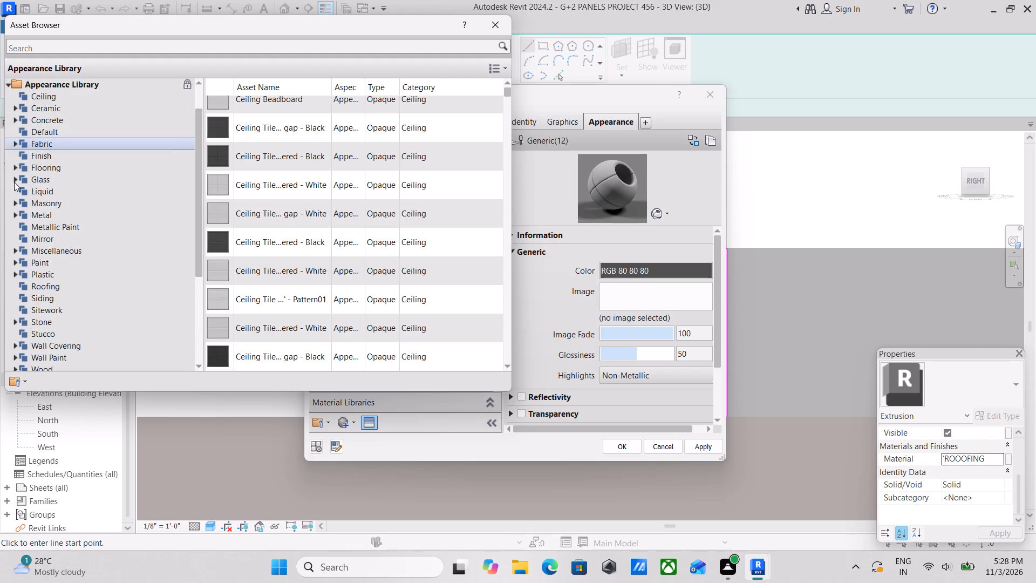
pyautogui.scroll(-1, 28, 211)
pyautogui.scroll(2, 59, 227)
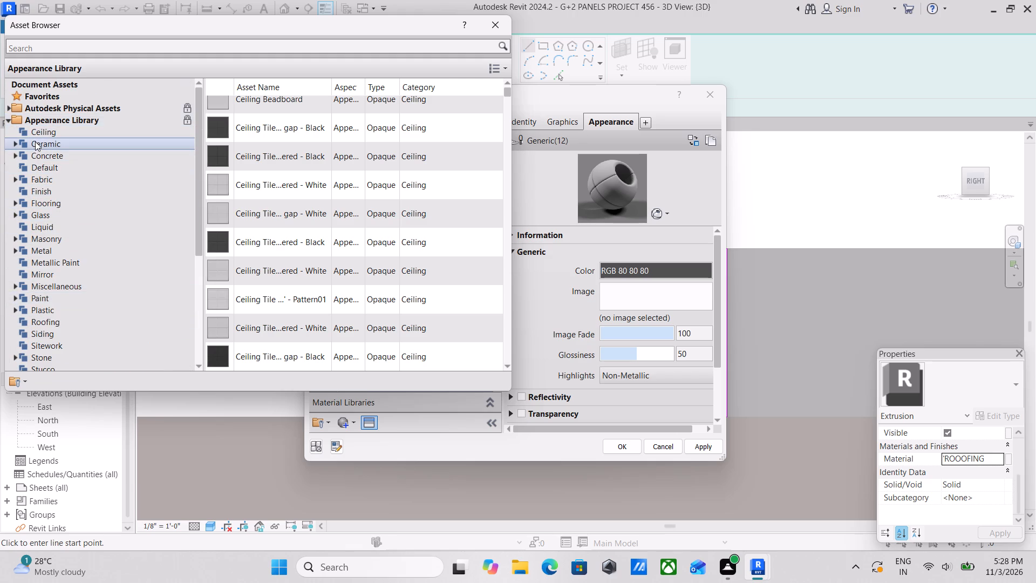
pyautogui.scroll(-1, 63, 218)
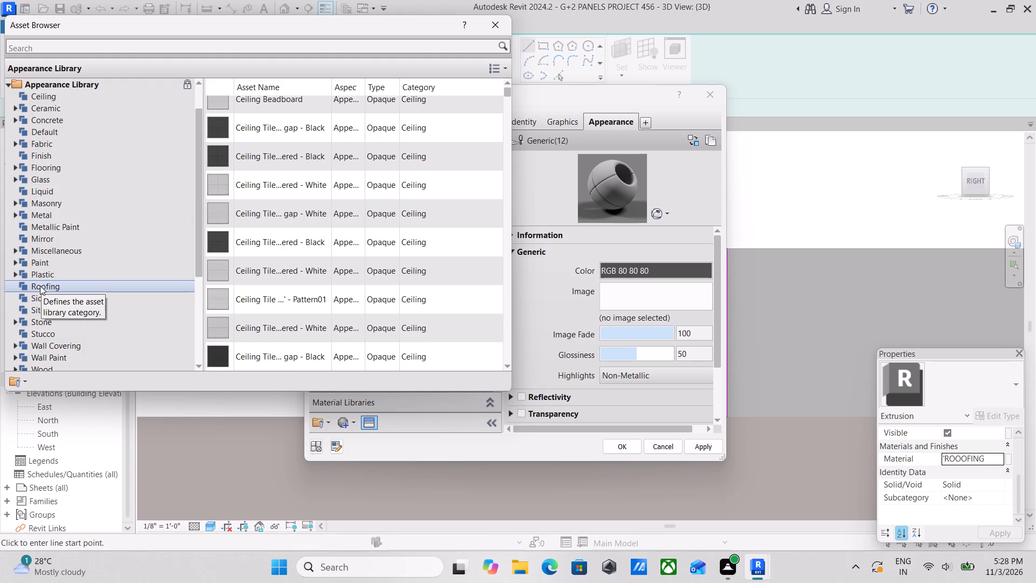
pyautogui.scroll(5, 36, 254)
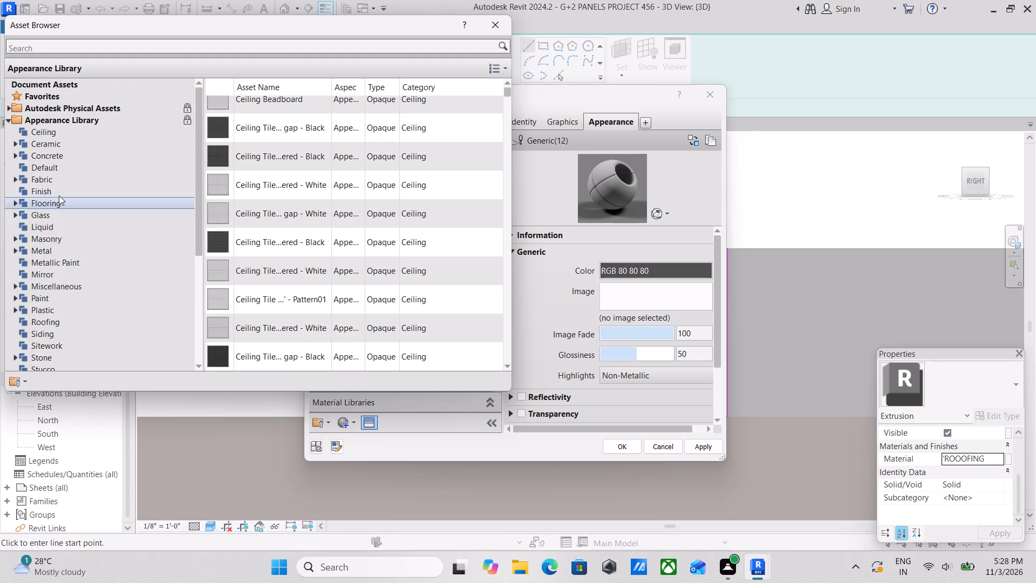
pyautogui.scroll(-2, 32, 307)
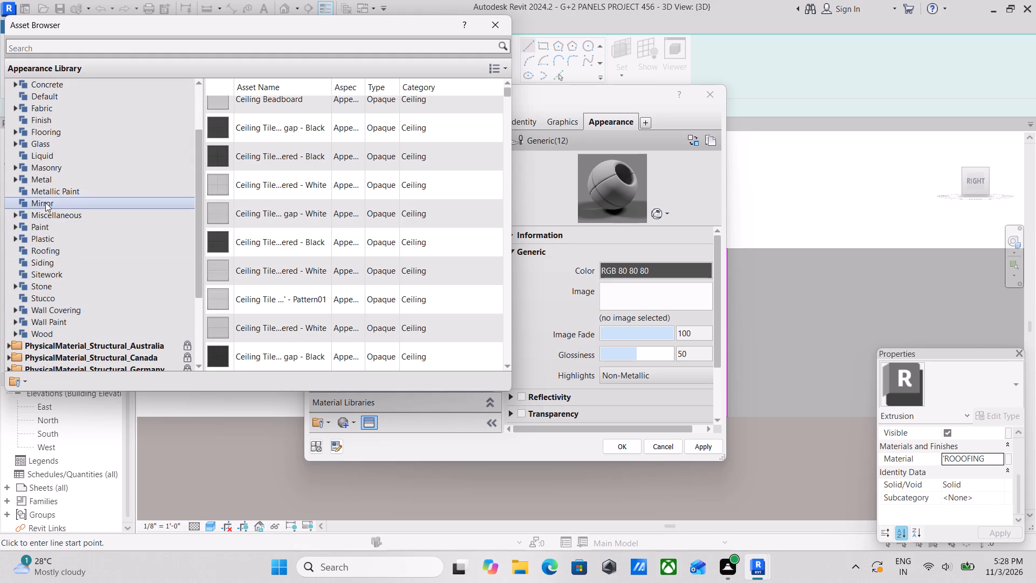
pyautogui.scroll(1, 31, 162)
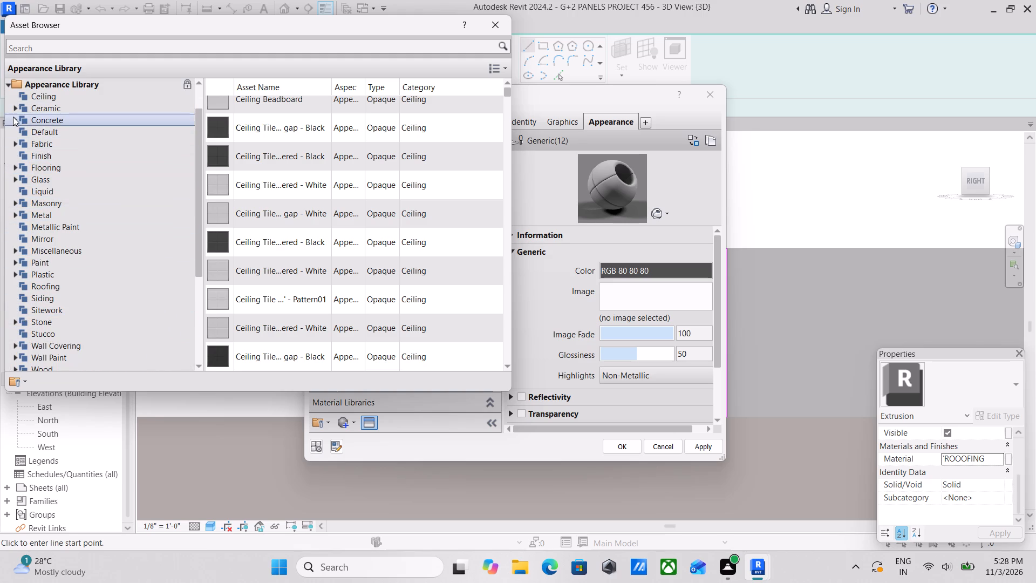
pyautogui.click(15, 119)
pyautogui.doubleClick(21, 130)
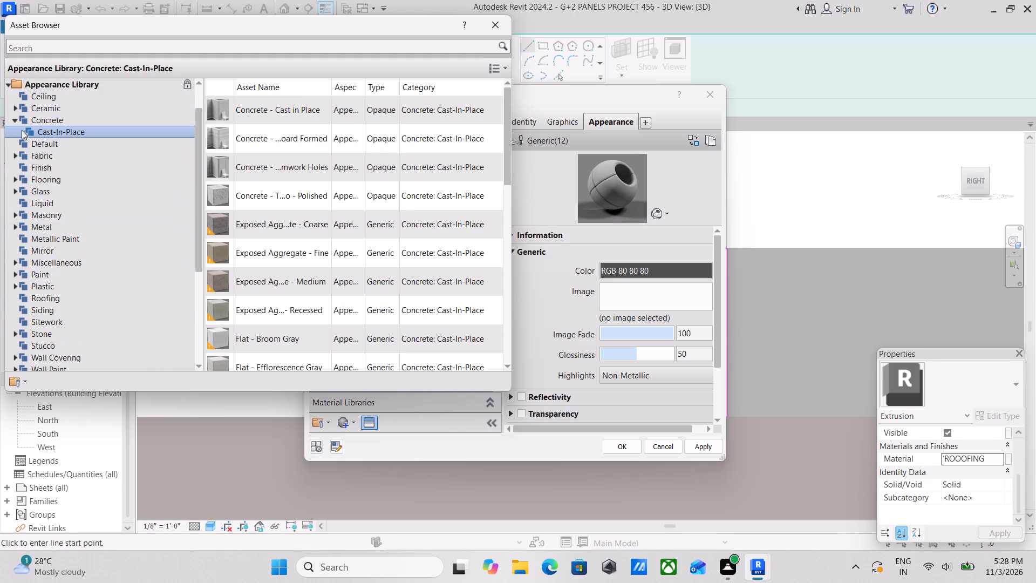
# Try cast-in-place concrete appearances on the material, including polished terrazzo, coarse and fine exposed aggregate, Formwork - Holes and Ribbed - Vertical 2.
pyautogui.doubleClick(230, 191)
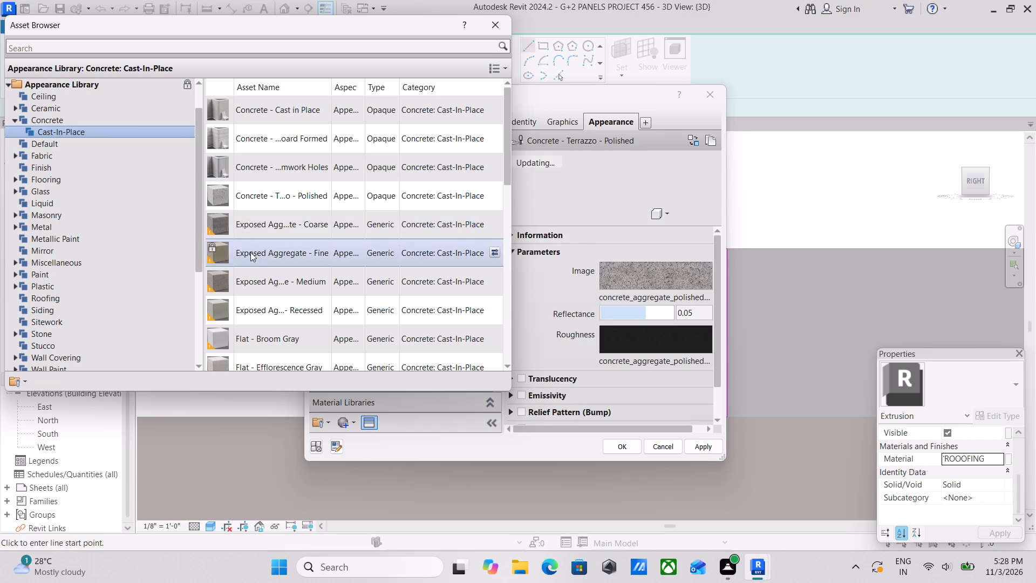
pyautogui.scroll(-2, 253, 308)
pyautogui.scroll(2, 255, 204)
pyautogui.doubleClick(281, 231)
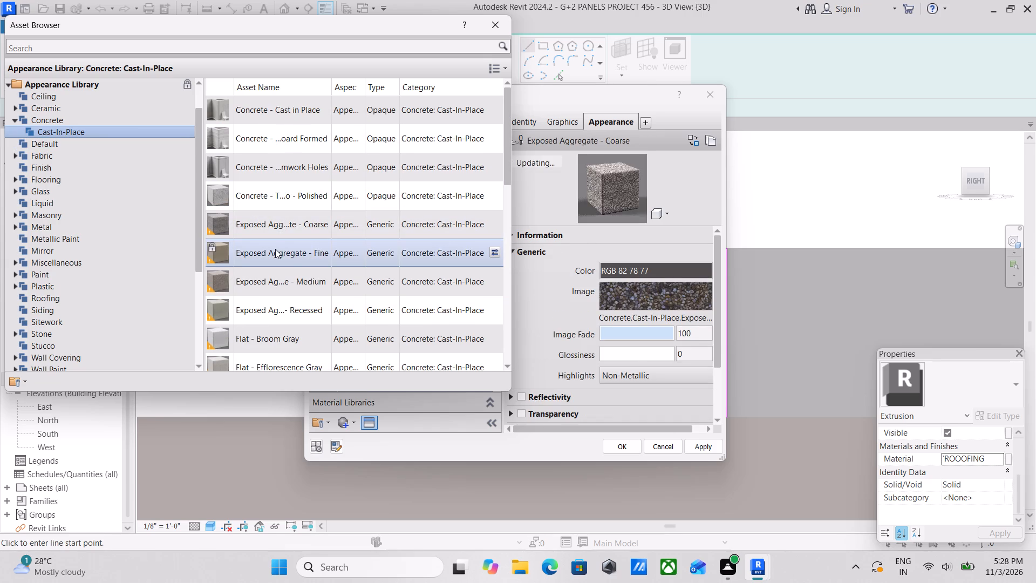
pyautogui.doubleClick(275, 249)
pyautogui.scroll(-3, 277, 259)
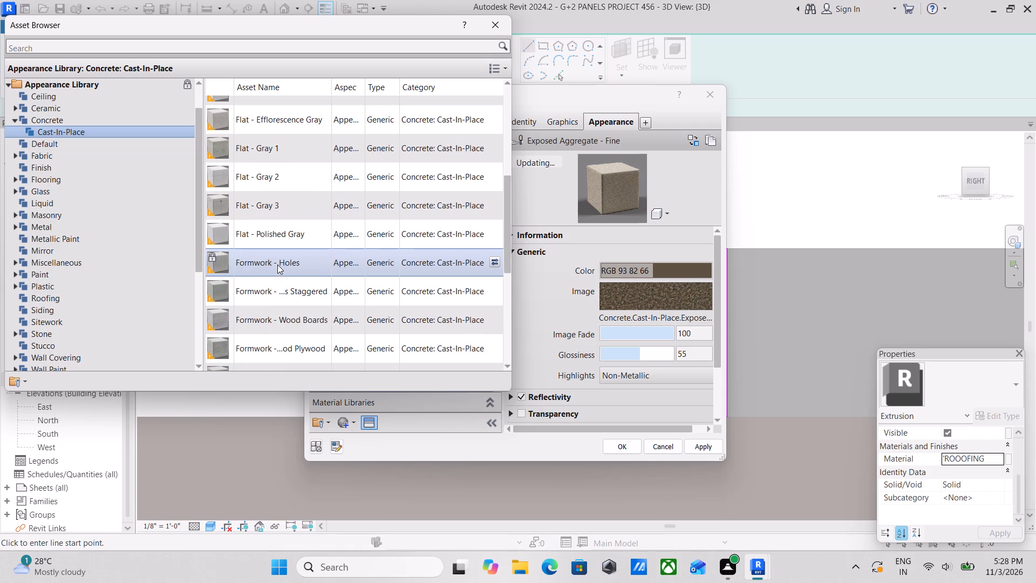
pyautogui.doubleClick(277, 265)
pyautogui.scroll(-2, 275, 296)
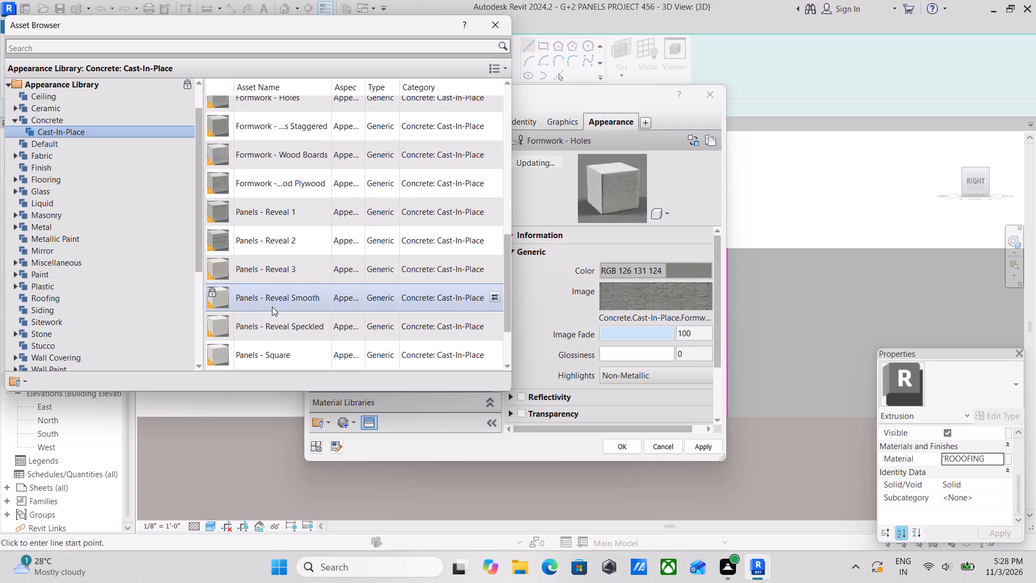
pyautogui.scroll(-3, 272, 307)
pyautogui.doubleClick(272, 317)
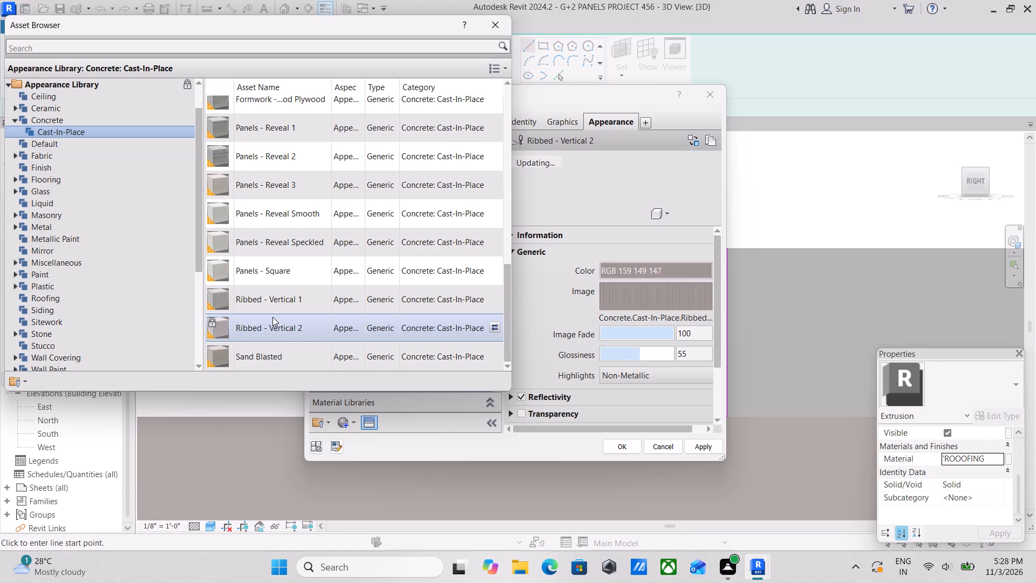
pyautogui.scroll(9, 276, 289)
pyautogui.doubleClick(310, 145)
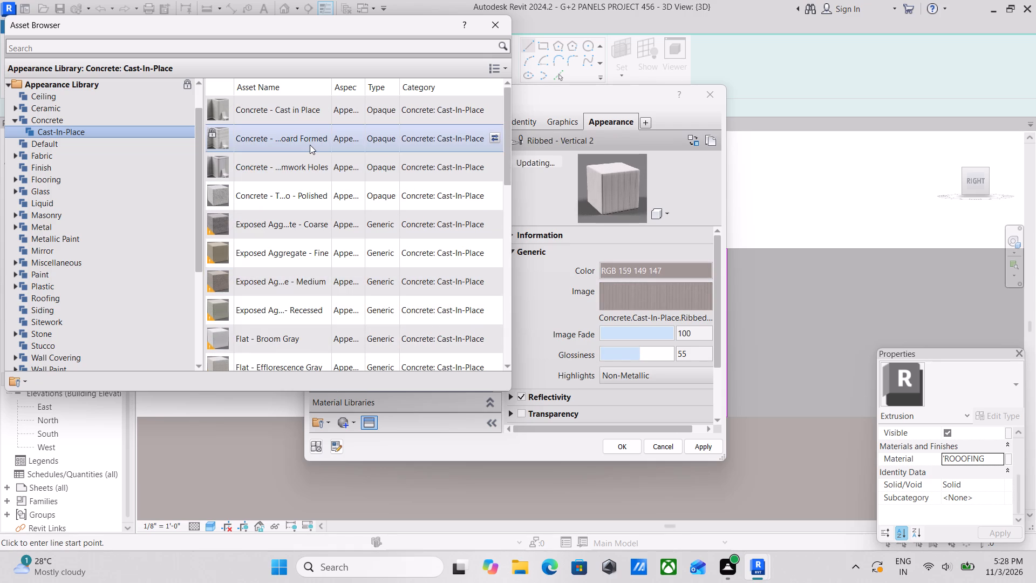
# Give the material the Concrete - Cast in Place appearance and assign it to the extrusion.
pyautogui.doubleClick(303, 119)
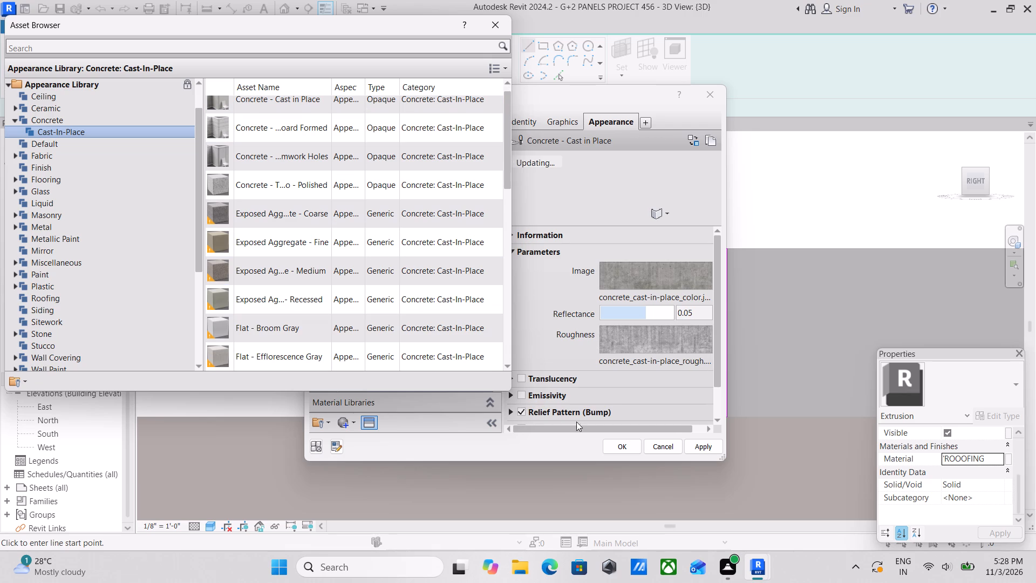
pyautogui.click(705, 449)
pyautogui.click(626, 451)
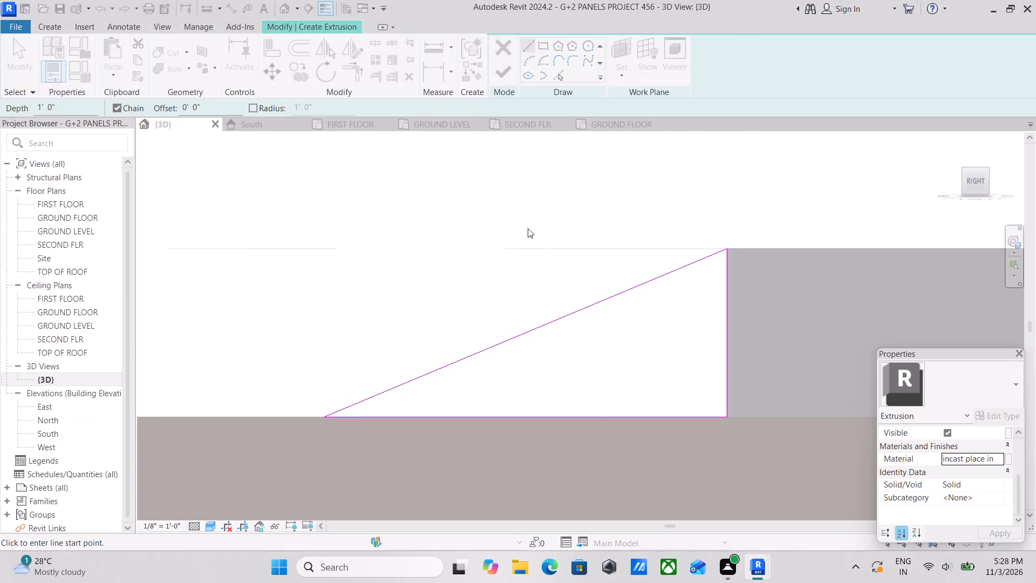
# Finish the triangular extrusion and the in-place model, dismissing the save reminder without saving.
pyautogui.click(505, 81)
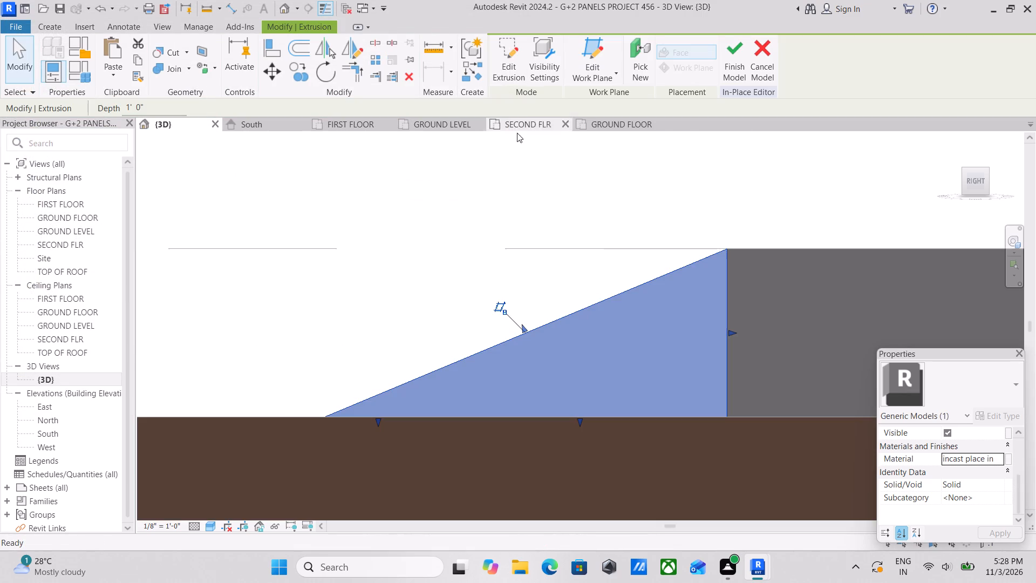
pyautogui.click(740, 42)
pyautogui.scroll(-3, 708, 215)
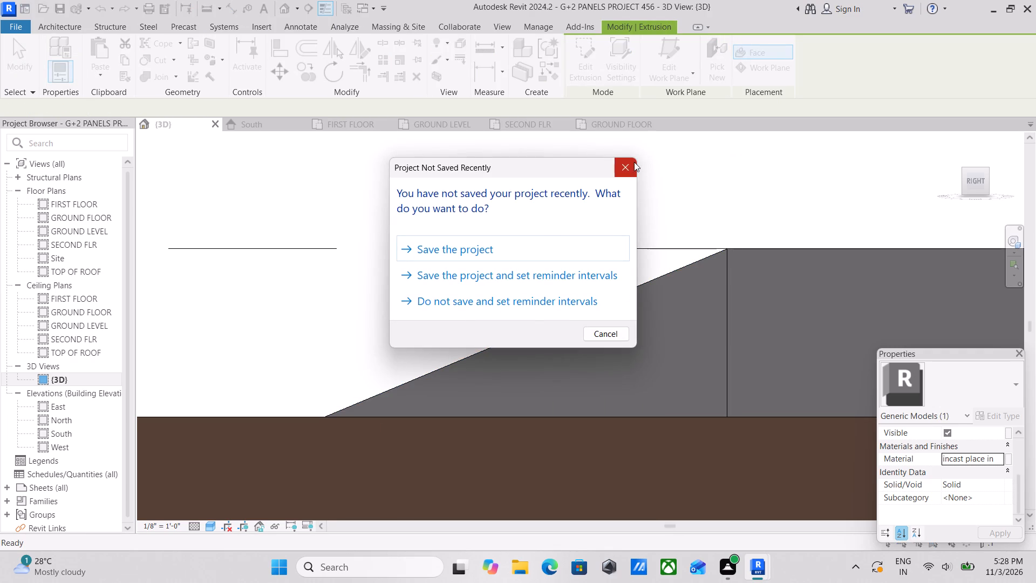
pyautogui.click(634, 162)
# Stretch the sloped extrusion's inner end along the veranda's front edge to the joint between the two floor slabs.
pyautogui.scroll(-3, 636, 264)
pyautogui.moveTo(546, 273); pyautogui.dragTo(725, 404, button='middle')
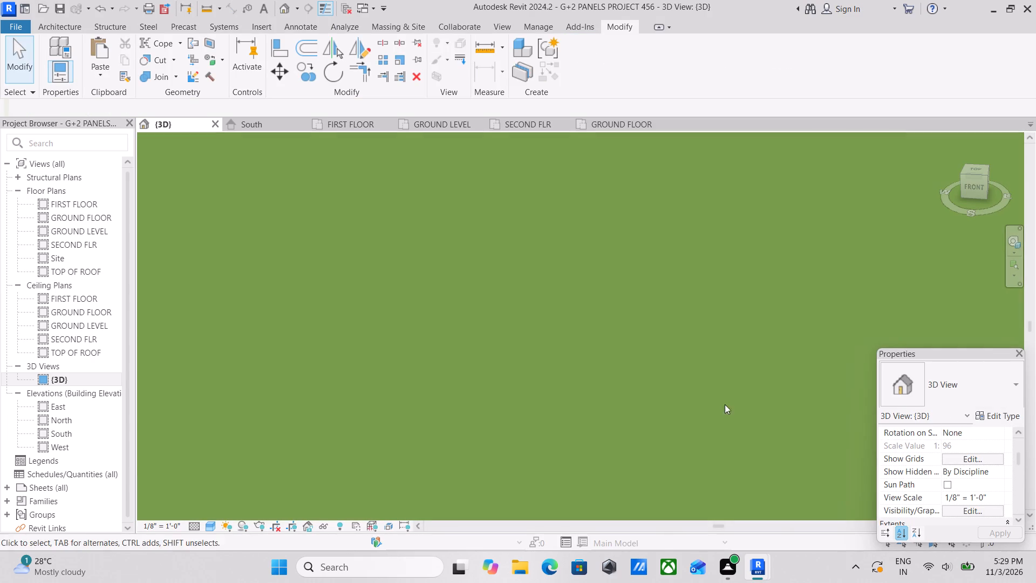
pyautogui.scroll(-3, 713, 381)
pyautogui.moveTo(699, 371); pyautogui.dragTo(408, 140, button='middle')
pyautogui.scroll(-7, 415, 147)
pyautogui.moveTo(501, 228); pyautogui.dragTo(268, 88, button='middle')
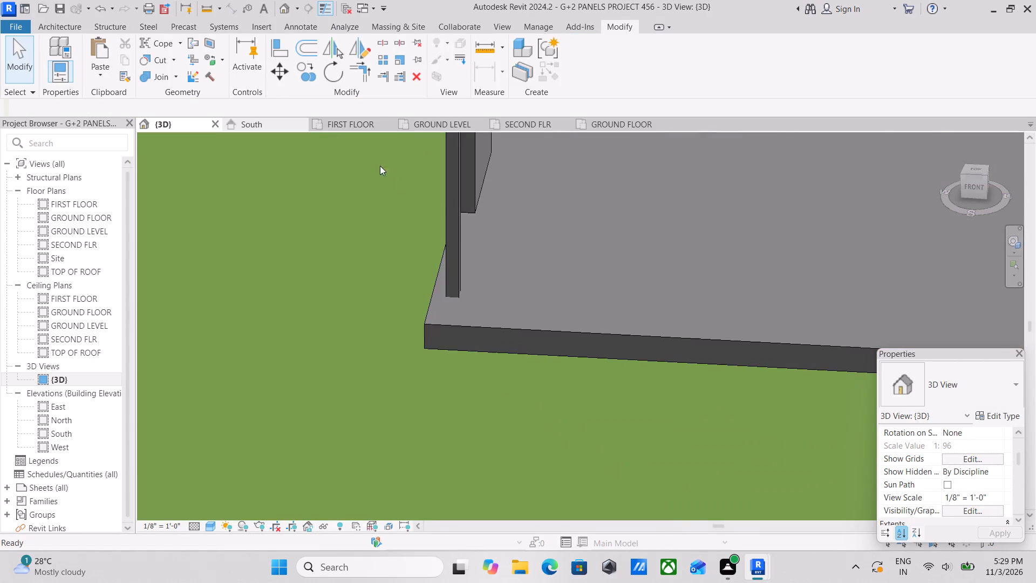
pyautogui.moveTo(434, 201); pyautogui.dragTo(117, 133, button='middle')
pyautogui.scroll(-1, 325, 204)
pyautogui.moveTo(300, 198); pyautogui.dragTo(69, 163, button='middle')
pyautogui.scroll(2, 915, 288)
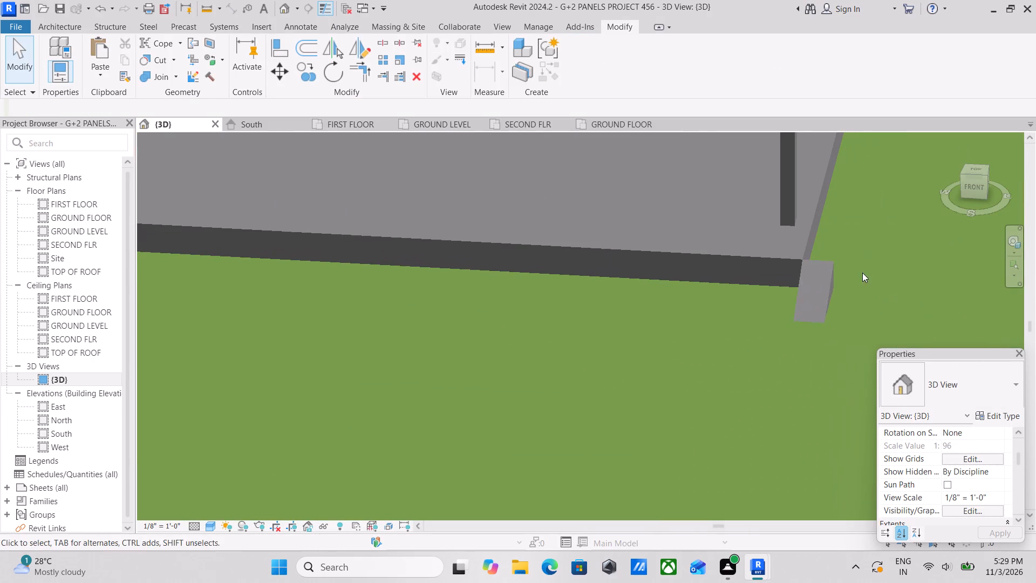
pyautogui.click(798, 288)
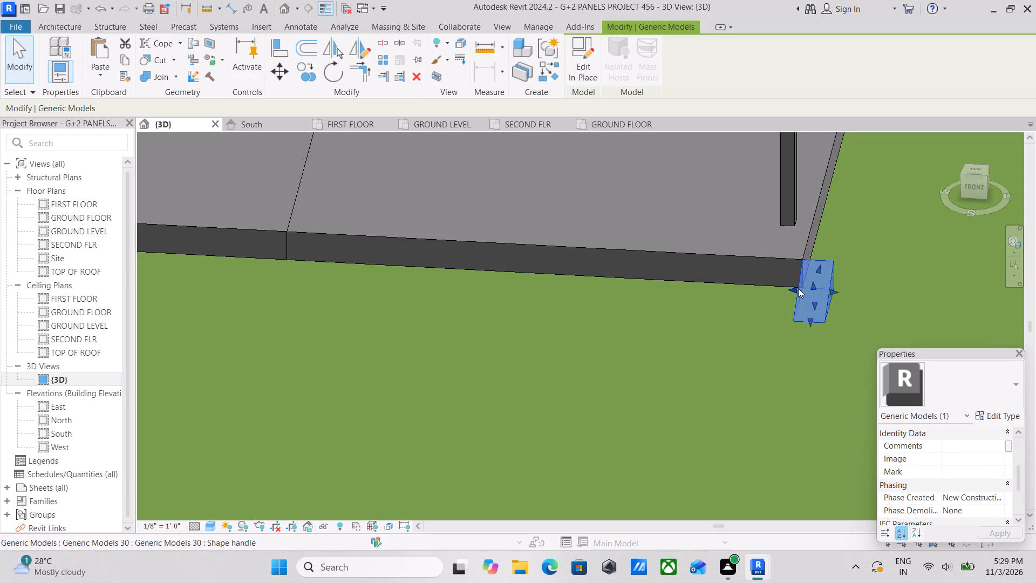
pyautogui.scroll(-2, 712, 300)
pyautogui.scroll(-1, 517, 287)
pyautogui.moveTo(506, 267); pyautogui.dragTo(591, 316, button='middle')
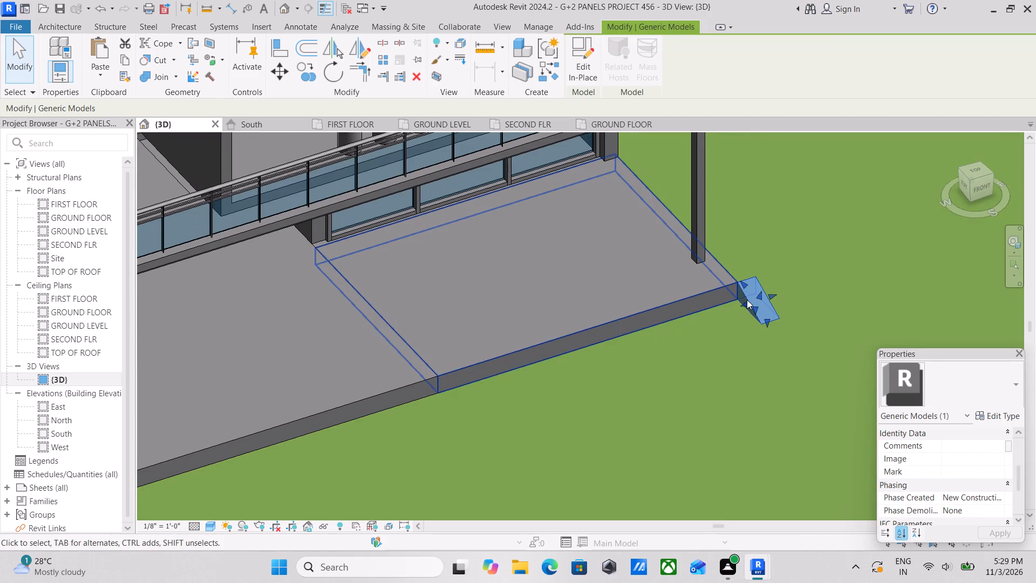
pyautogui.moveTo(739, 302); pyautogui.dragTo(455, 404)
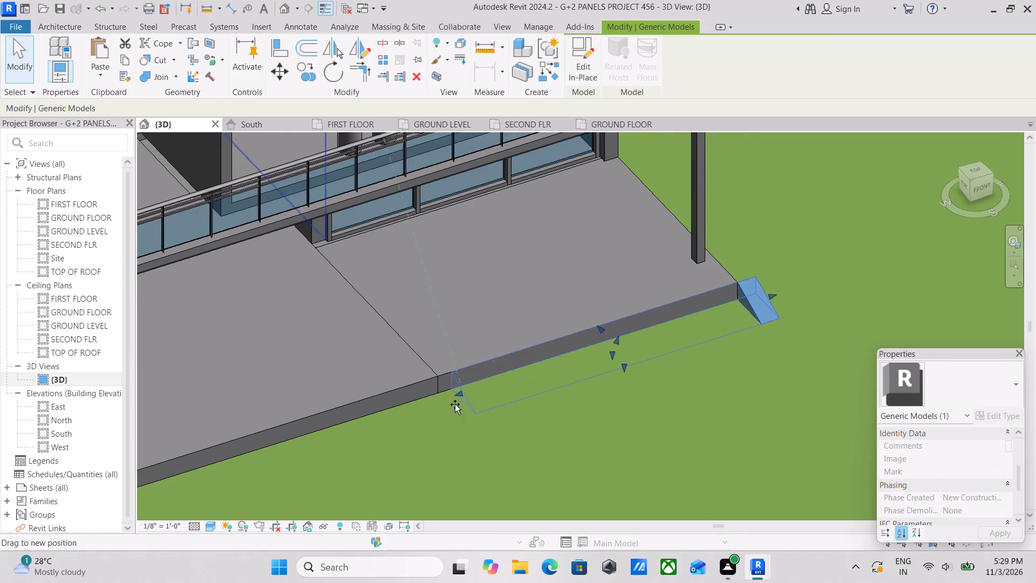
pyautogui.moveTo(455, 404); pyautogui.dragTo(447, 408)
# Extend the same end of the sloped extrusion past the slab joint to the veranda's far front corner.
pyautogui.scroll(-2, 493, 408)
pyautogui.moveTo(493, 410); pyautogui.dragTo(682, 353, button='middle')
pyautogui.scroll(-1, 734, 335)
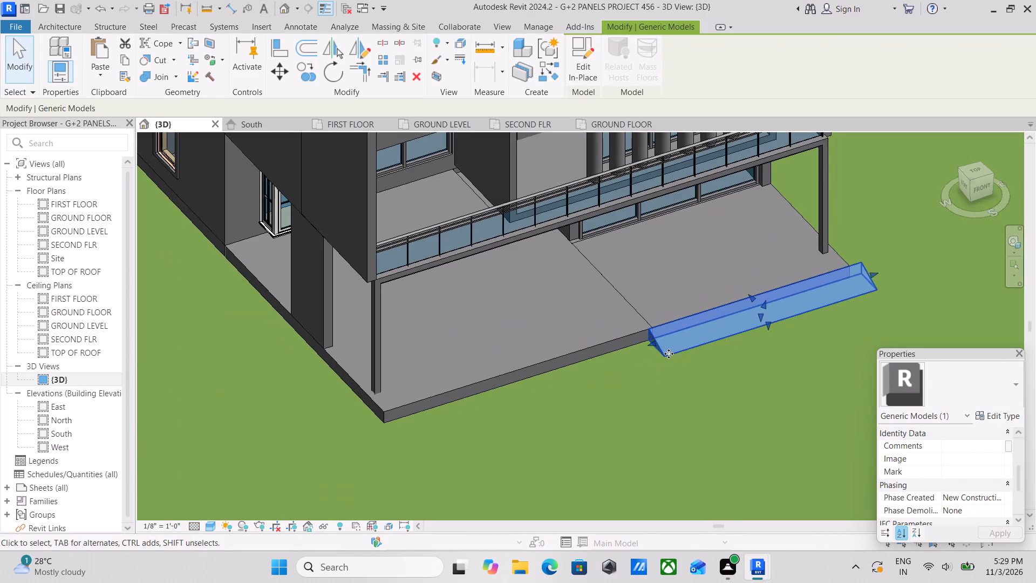
pyautogui.moveTo(653, 345); pyautogui.dragTo(427, 405)
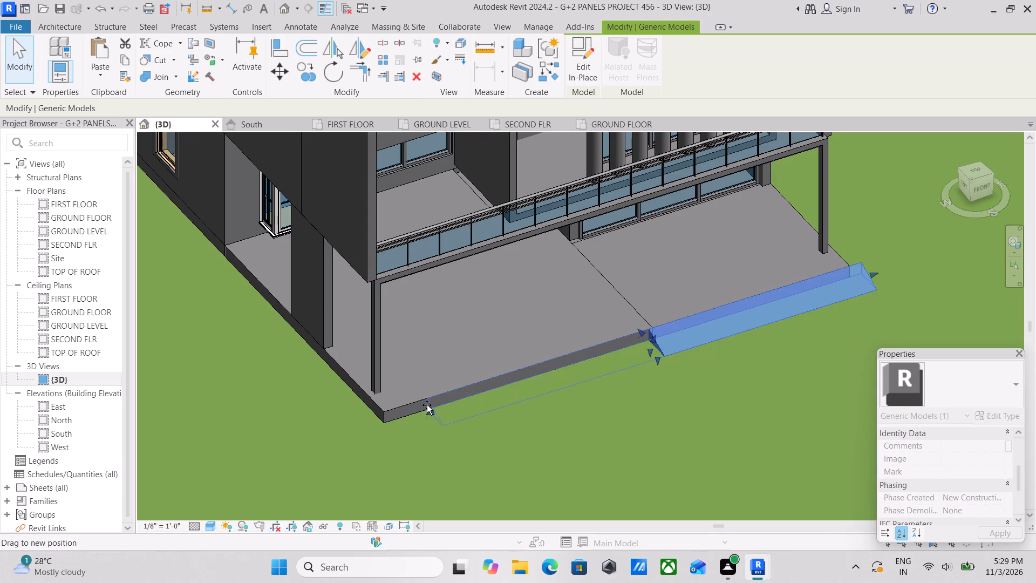
pyautogui.moveTo(427, 405); pyautogui.dragTo(384, 421)
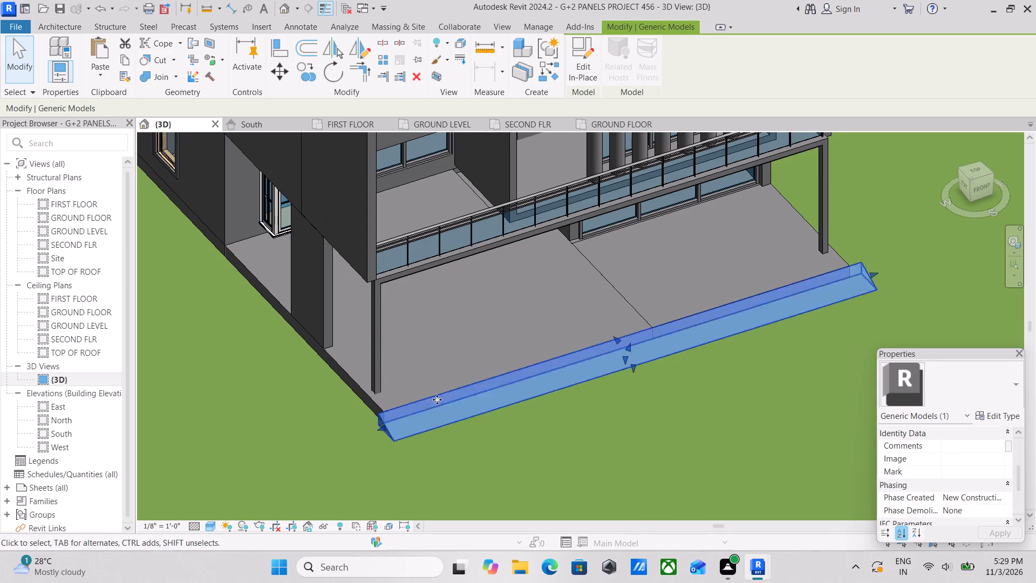
# Shorten the sloped extrusion's far end back along the veranda's front edge to the joint between the two floor slabs.
pyautogui.scroll(2, 476, 403)
pyautogui.scroll(-1, 807, 273)
pyautogui.moveTo(803, 273); pyautogui.dragTo(618, 333, button='middle')
pyautogui.scroll(3, 730, 307)
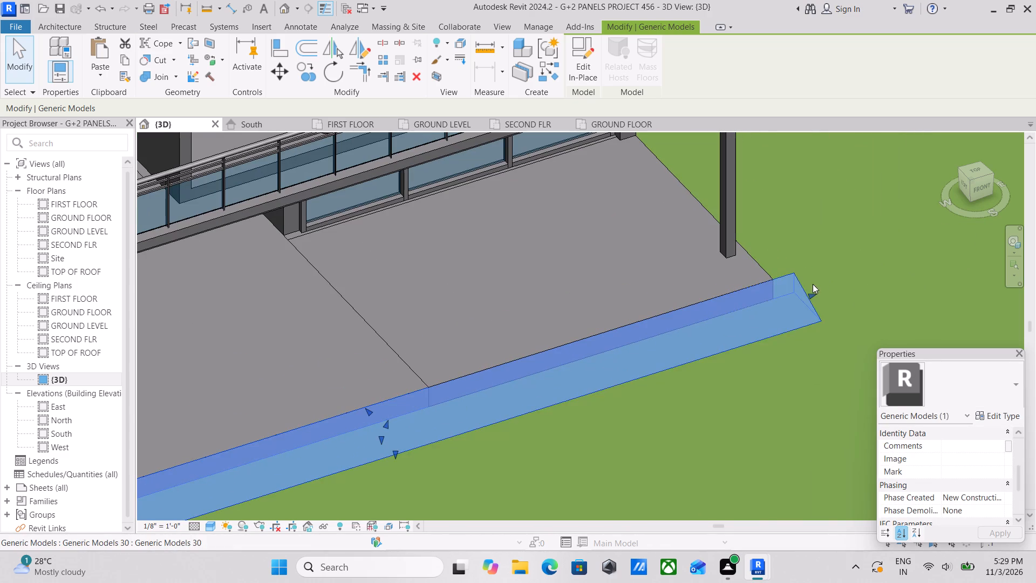
pyautogui.moveTo(813, 295); pyautogui.dragTo(432, 445)
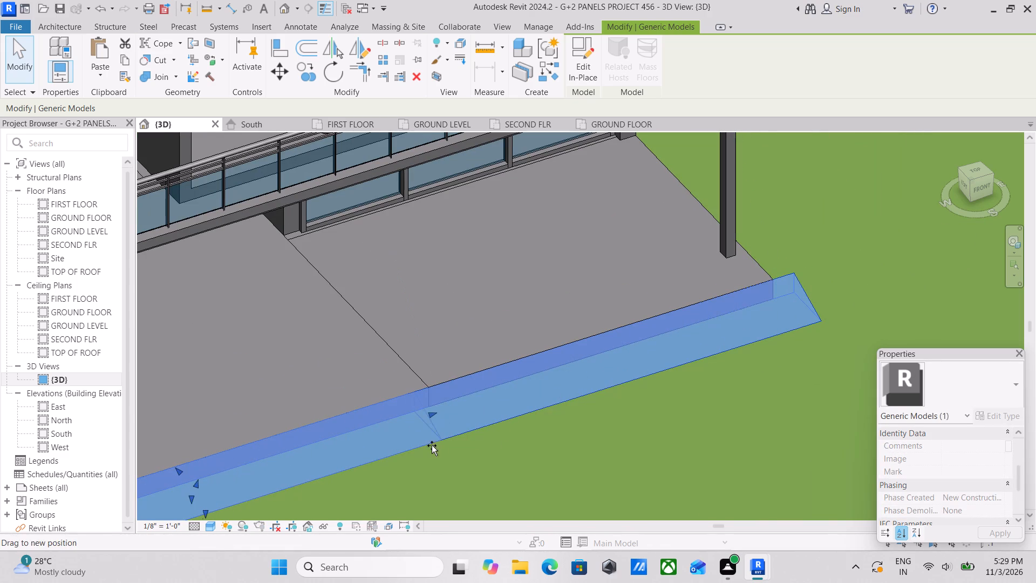
pyautogui.moveTo(432, 445); pyautogui.dragTo(428, 446)
# Pull the sloped extrusion's opposite end in flush with the veranda floor's outer side edge and deselect it.
pyautogui.scroll(-3, 437, 434)
pyautogui.moveTo(446, 434); pyautogui.dragTo(611, 316, button='middle')
pyautogui.scroll(8, 396, 421)
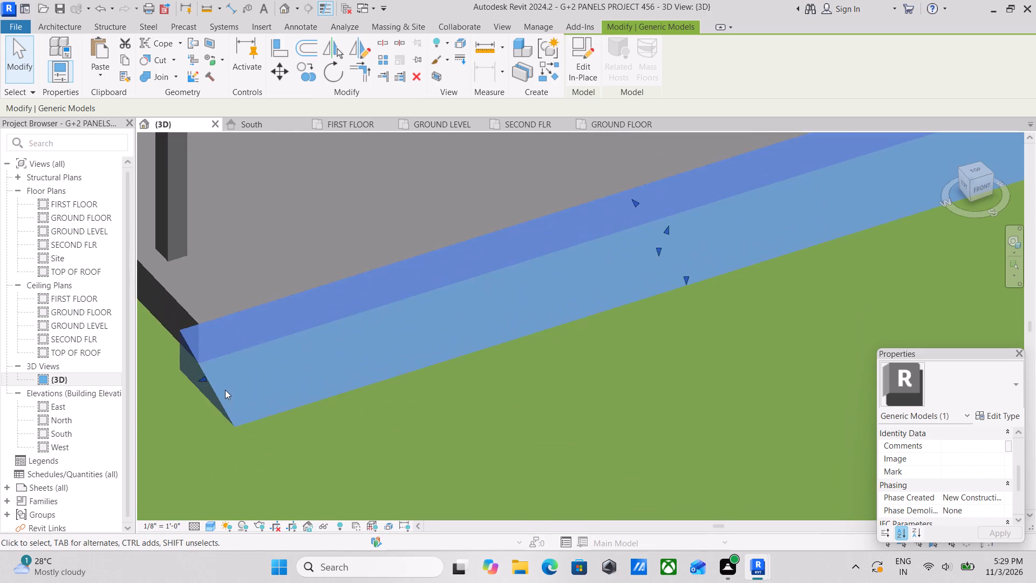
pyautogui.moveTo(226, 390); pyautogui.dragTo(349, 366, button='middle')
pyautogui.moveTo(322, 358); pyautogui.dragTo(339, 354)
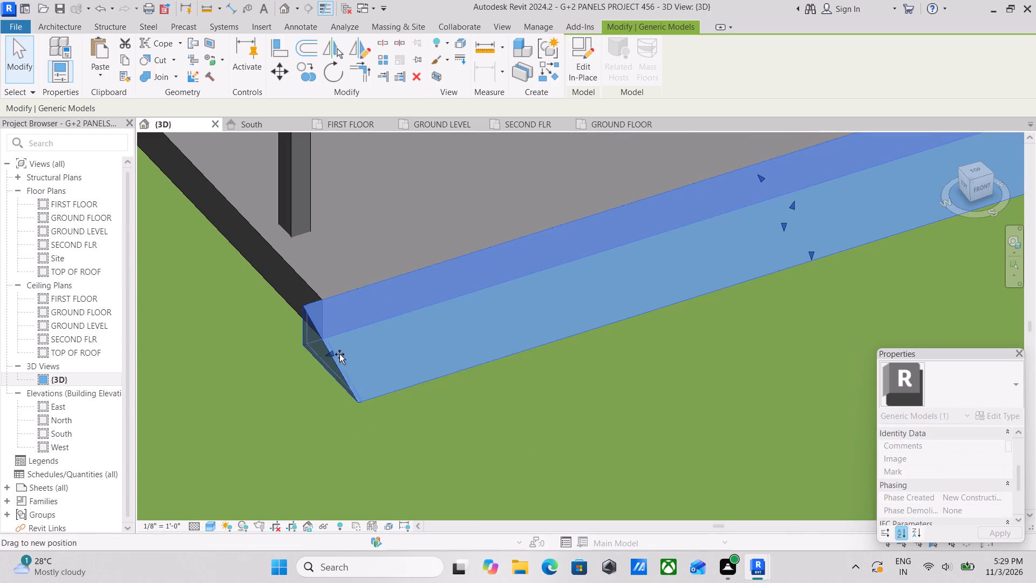
pyautogui.moveTo(339, 354); pyautogui.dragTo(348, 349)
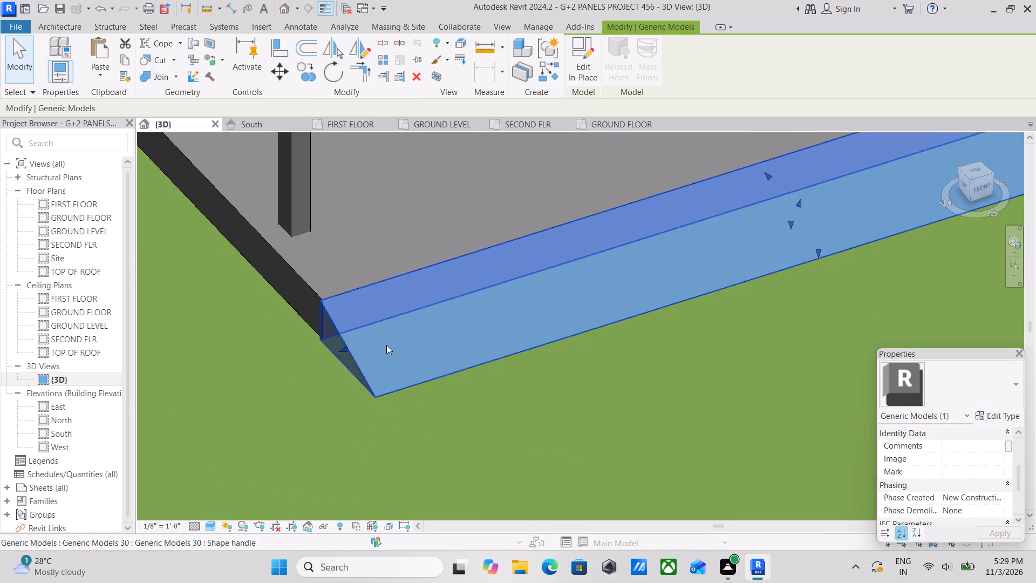
pyautogui.scroll(-3, 418, 347)
pyautogui.scroll(-3, 539, 314)
pyautogui.scroll(-2, 677, 236)
pyautogui.press('Escape')
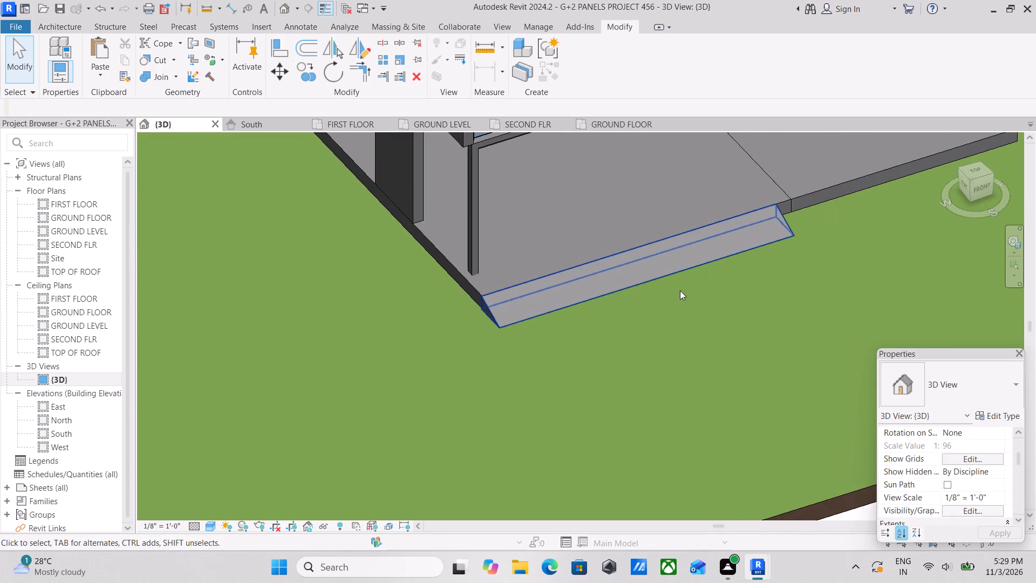
# Examine the shortened sloped extrusion and the veranda's front edge from several angles.
pyautogui.scroll(1, 682, 293)
pyautogui.scroll(-1, 683, 270)
pyautogui.moveTo(683, 270); pyautogui.dragTo(594, 275, button='middle')
pyautogui.moveTo(635, 225); pyautogui.dragTo(493, 396, button='middle')
pyautogui.scroll(1, 516, 366)
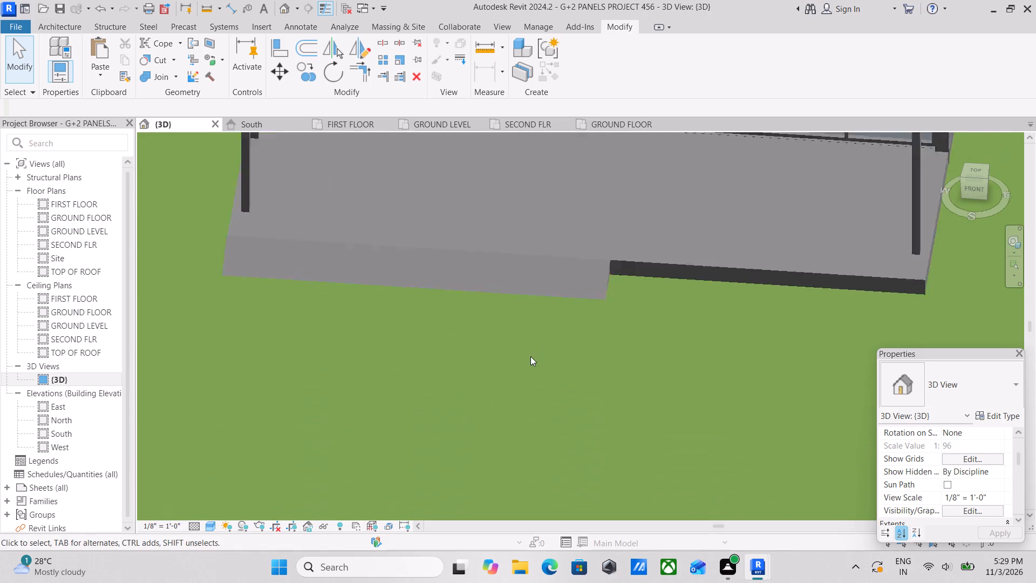
pyautogui.scroll(2, 530, 356)
pyautogui.scroll(-1, 624, 331)
pyautogui.moveTo(617, 333); pyautogui.dragTo(536, 398, button='middle')
pyautogui.scroll(-3, 520, 426)
pyautogui.middleClick(530, 375)
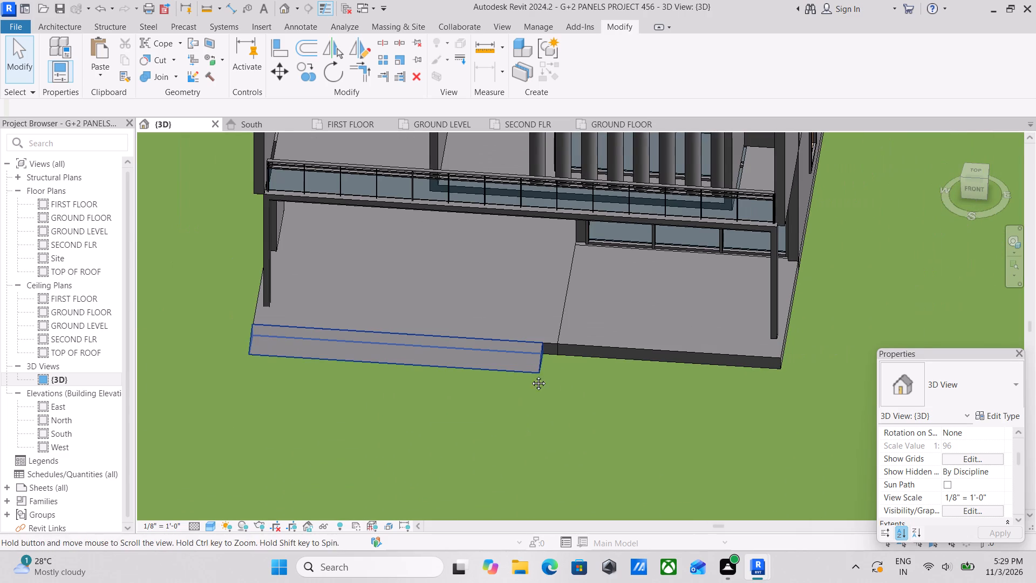
pyautogui.keyDown('shift'); pyautogui.moveTo(532, 386); pyautogui.dragTo(462, 228, button='middle'); pyautogui.keyUp('shift')
pyautogui.keyDown('shift'); pyautogui.middleClick(462, 223); pyautogui.keyUp('shift')
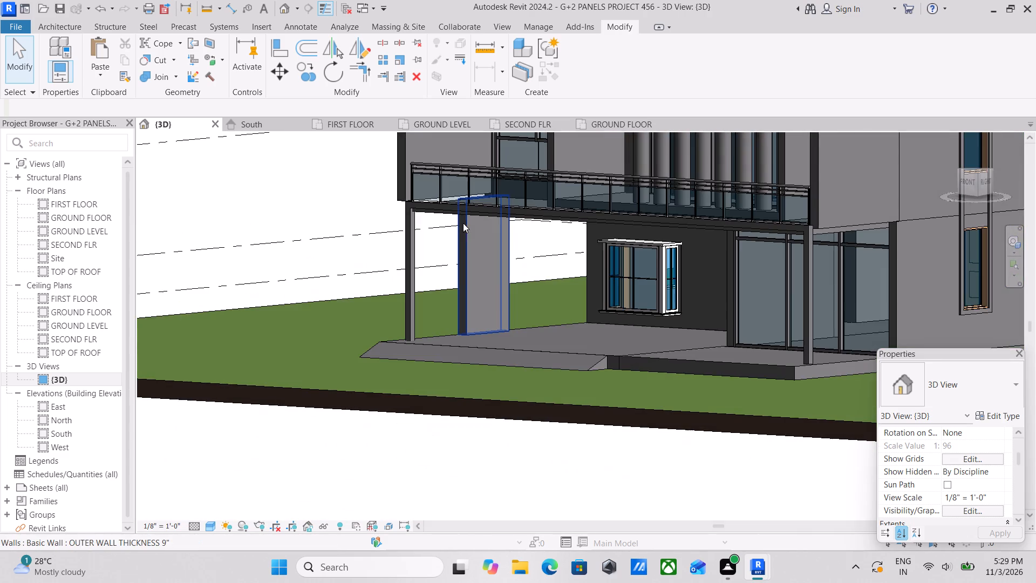
pyautogui.keyDown('shift'); pyautogui.moveTo(473, 260); pyautogui.dragTo(611, 340, button='middle'); pyautogui.keyUp('shift')
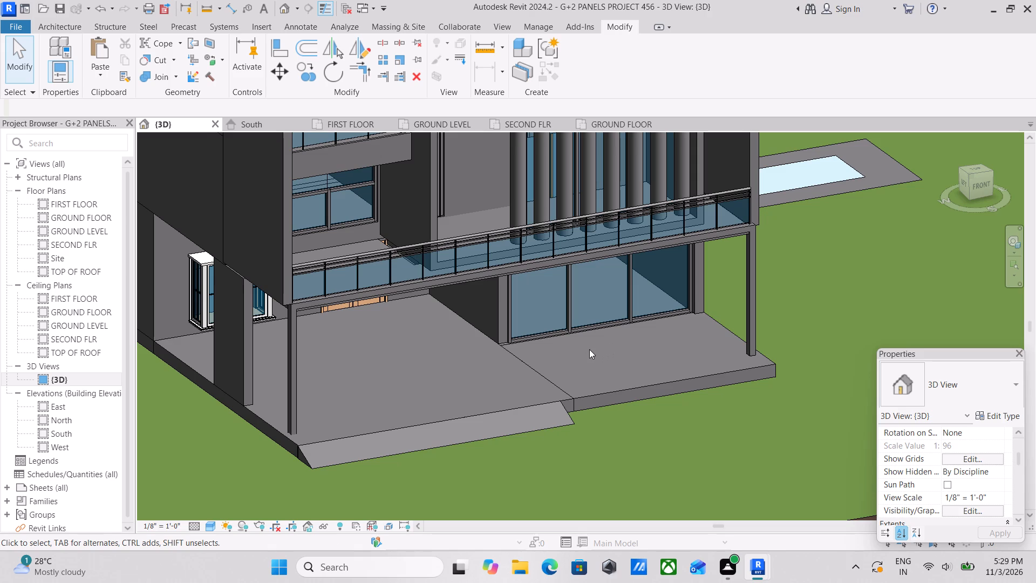
# Extend the sloped extrusion's inner end slightly so it meets the joint between the two veranda slabs.
pyautogui.scroll(3, 578, 427)
pyautogui.click(566, 412)
pyautogui.scroll(3, 566, 412)
pyautogui.moveTo(568, 400); pyautogui.dragTo(590, 394)
pyautogui.scroll(-4, 589, 397)
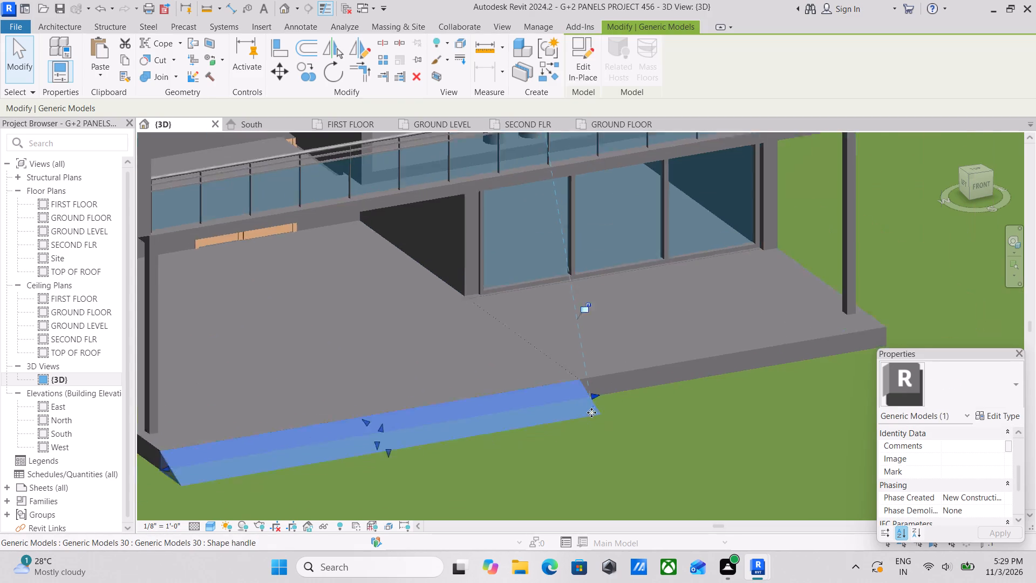
pyautogui.scroll(-3, 590, 415)
pyautogui.scroll(-2, 519, 391)
pyautogui.press('Escape')
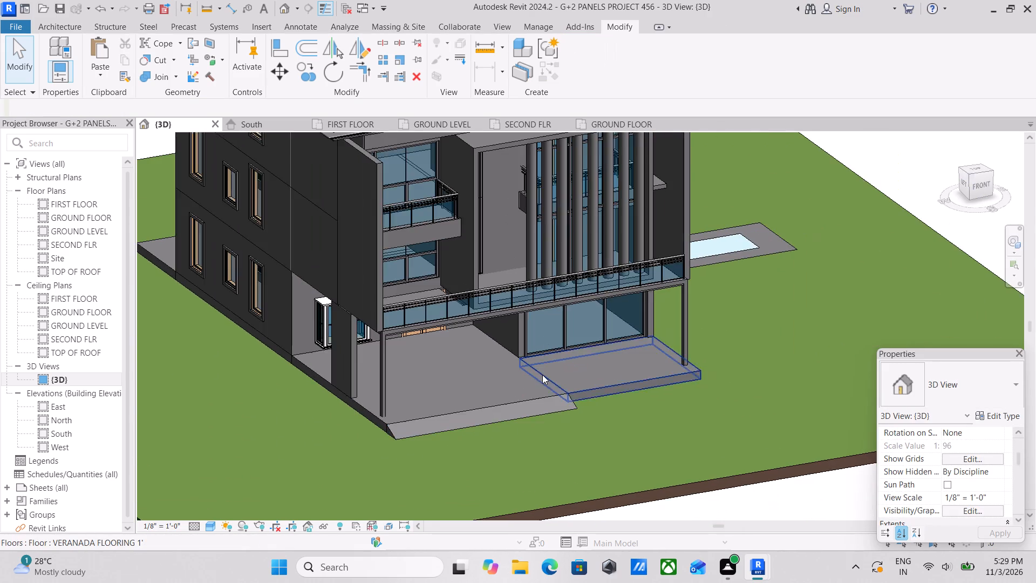
# Inspect the slope's fit against the slab joint and the exposed front edge of the adjoining veranda slab.
pyautogui.scroll(-3, 543, 375)
pyautogui.scroll(3, 542, 392)
pyautogui.keyDown('shift'); pyautogui.moveTo(542, 400); pyautogui.dragTo(447, 396, button='middle'); pyautogui.keyUp('shift')
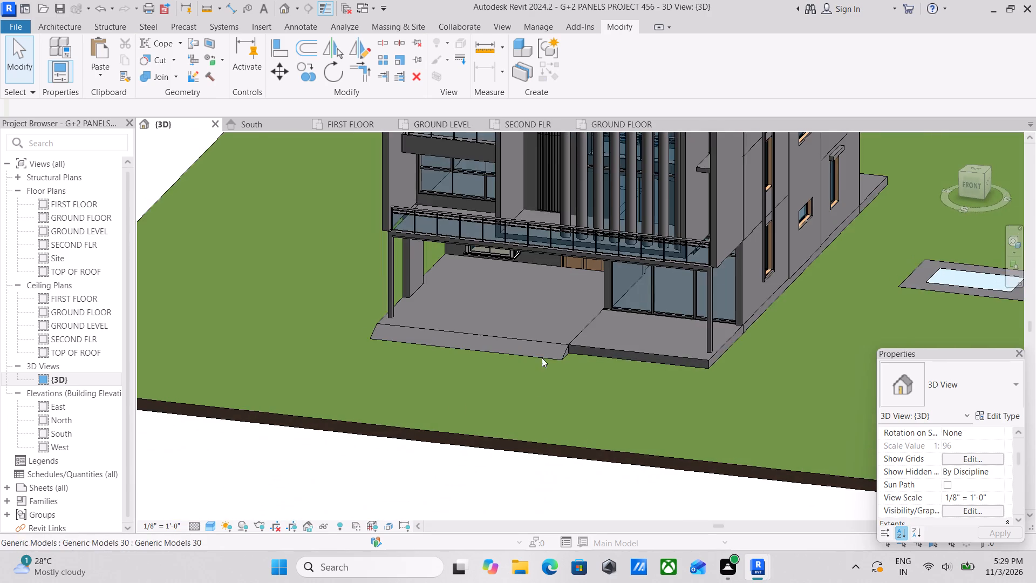
pyautogui.moveTo(542, 358); pyautogui.dragTo(577, 400, button='middle')
pyautogui.keyDown('shift'); pyautogui.moveTo(570, 398); pyautogui.dragTo(486, 352, button='middle'); pyautogui.keyUp('shift')
pyautogui.moveTo(513, 354); pyautogui.dragTo(540, 424, button='middle')
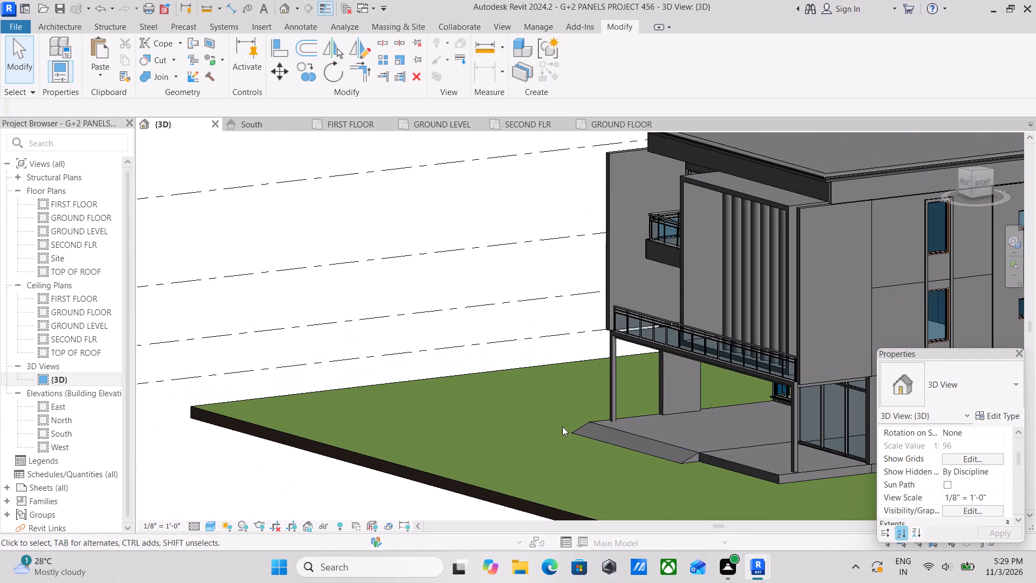
pyautogui.moveTo(618, 451); pyautogui.dragTo(634, 457, button='middle')
pyautogui.scroll(2, 668, 476)
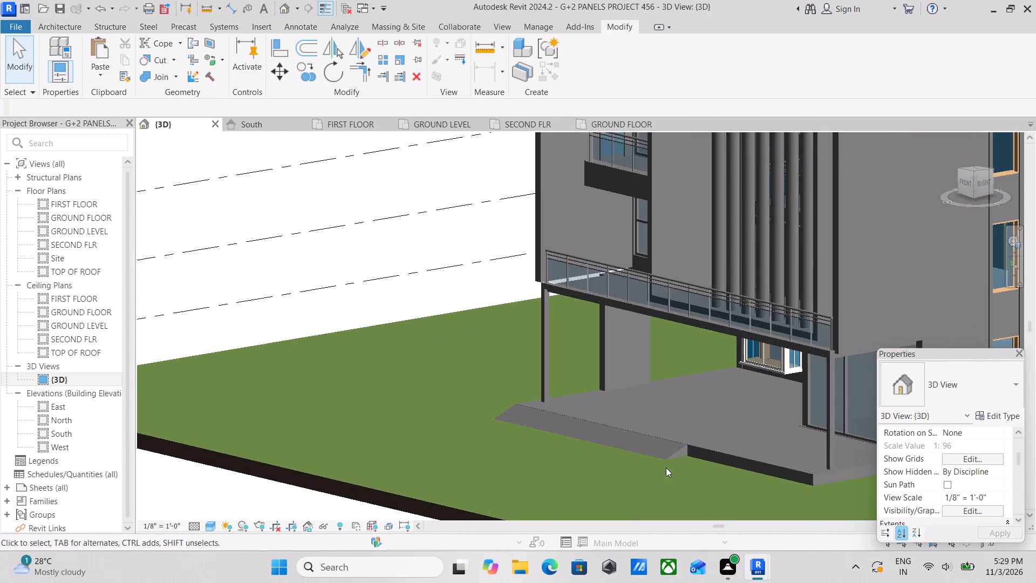
pyautogui.moveTo(659, 456); pyautogui.dragTo(619, 441, button='middle')
pyautogui.moveTo(619, 441); pyautogui.dragTo(582, 428, button='middle')
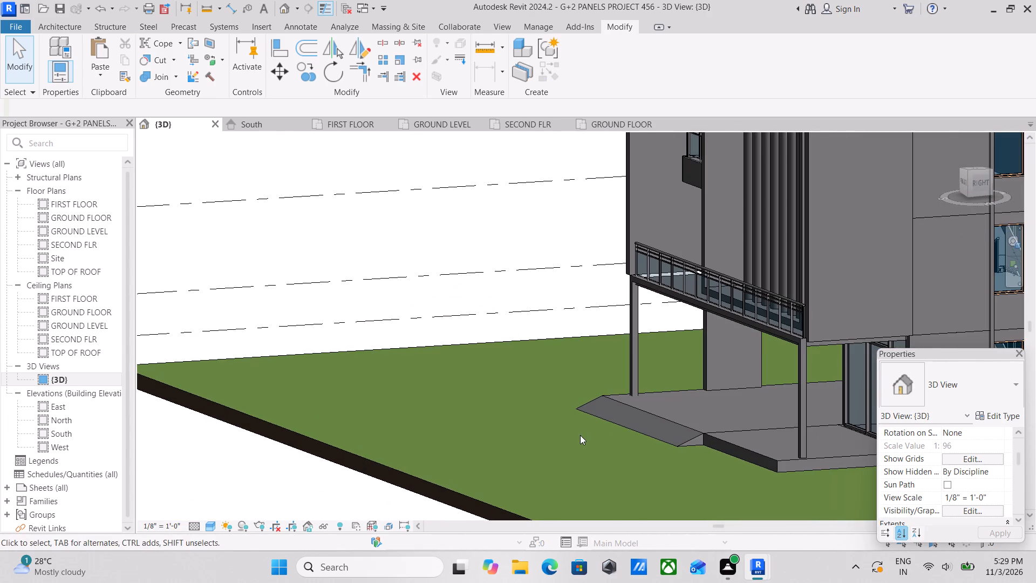
pyautogui.scroll(-2, 593, 413)
pyautogui.moveTo(593, 413); pyautogui.dragTo(566, 398, button='middle')
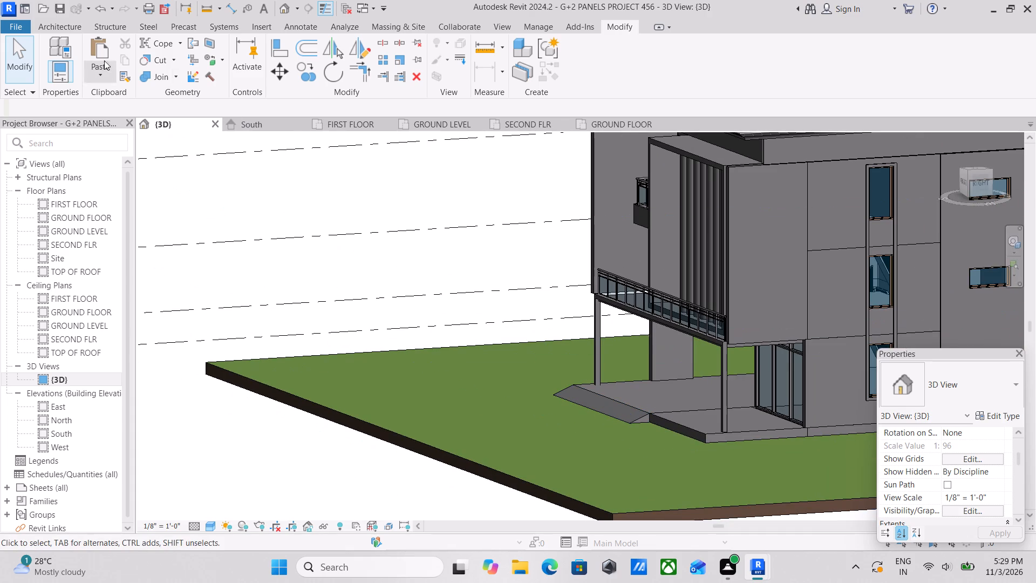
# Create a new in-place model in the Generic Models category, keeping the suggested name.
pyautogui.click(69, 24)
pyautogui.click(168, 82)
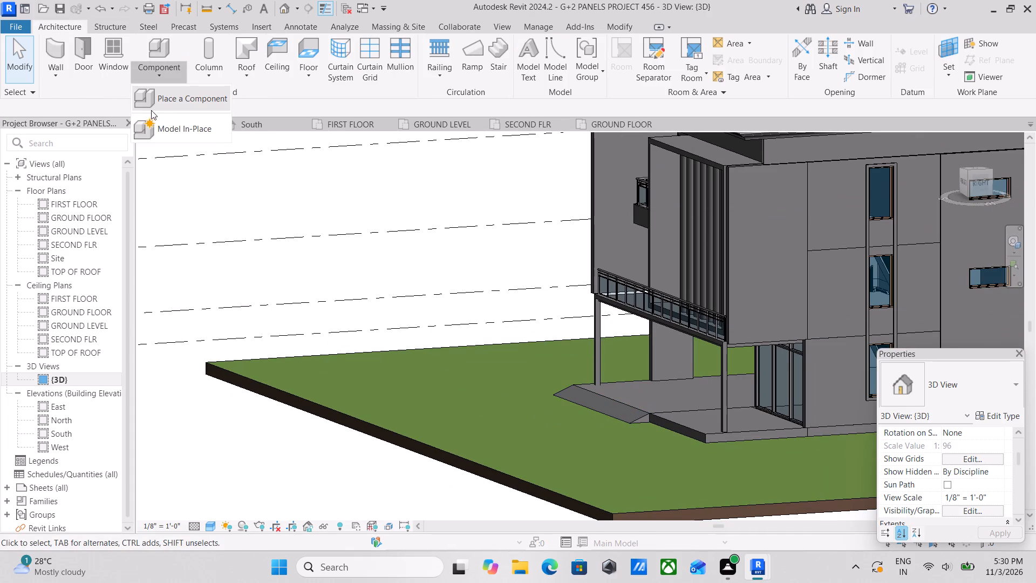
pyautogui.click(181, 131)
pyautogui.scroll(-1, 597, 306)
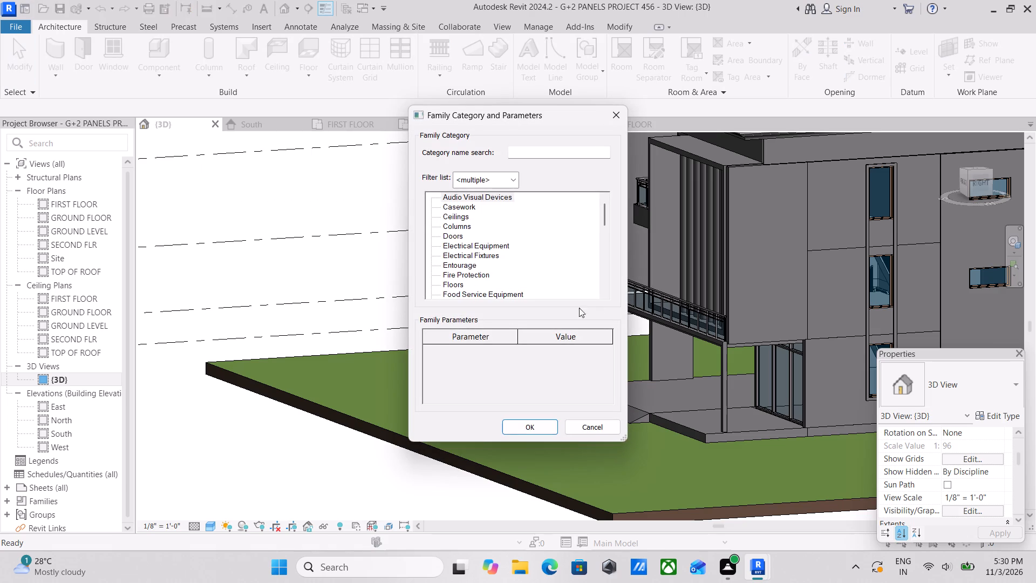
pyautogui.scroll(-3, 579, 308)
pyautogui.scroll(-5, 476, 277)
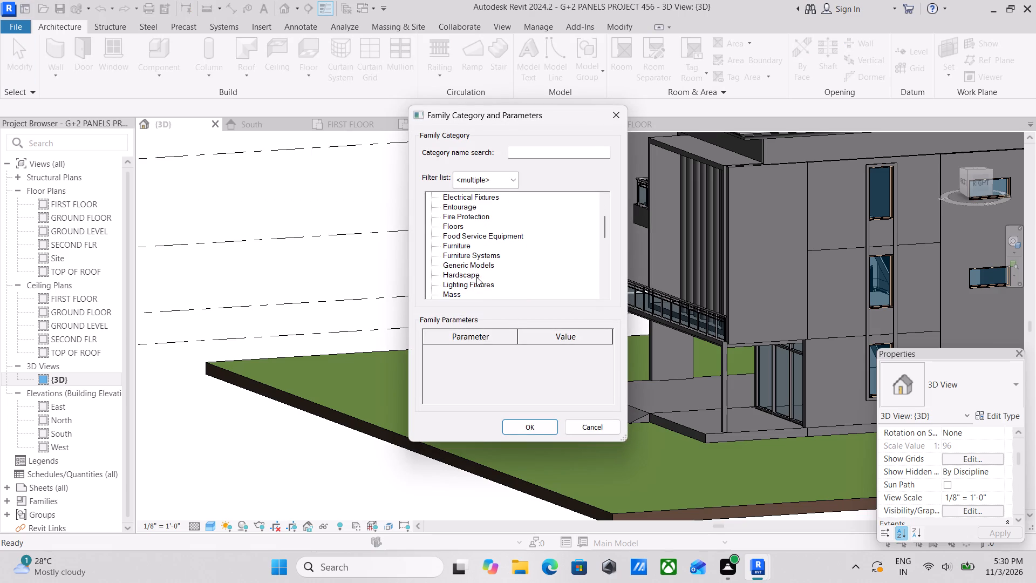
pyautogui.click(482, 267)
pyautogui.click(539, 424)
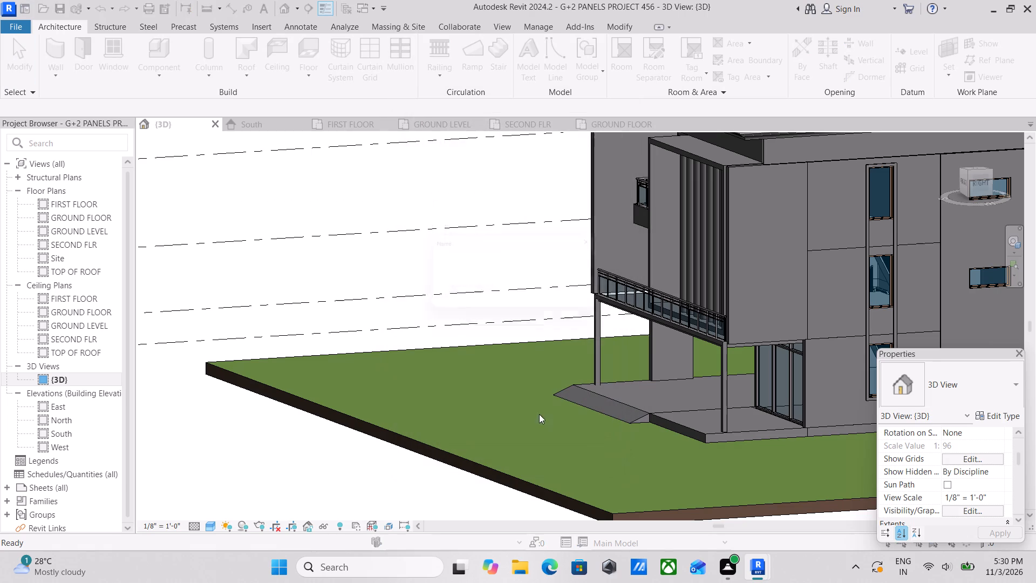
pyautogui.click(527, 301)
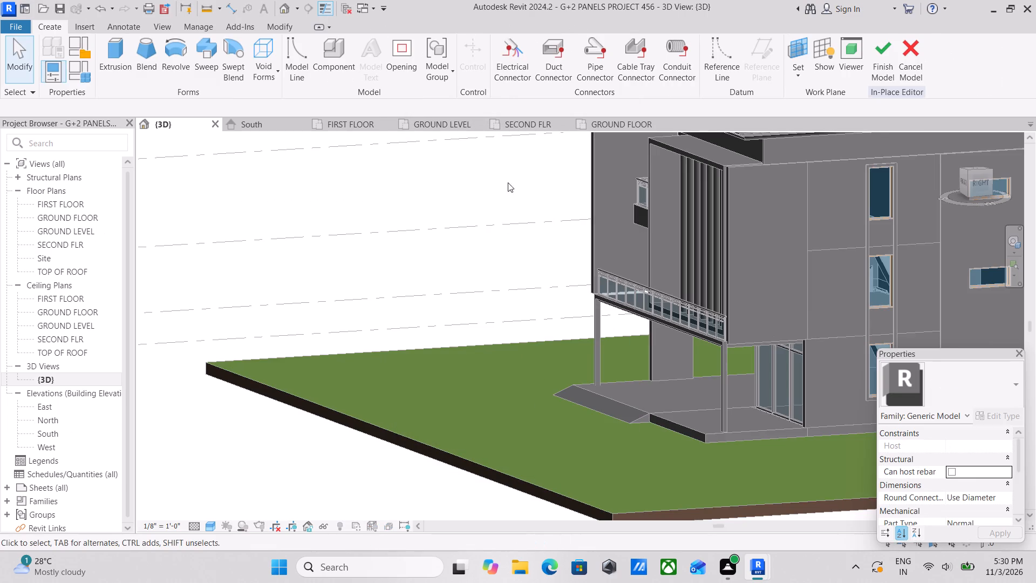
# Set the work plane to the side face of the veranda floor slab beside the glazed front.
pyautogui.click(790, 78)
pyautogui.click(786, 127)
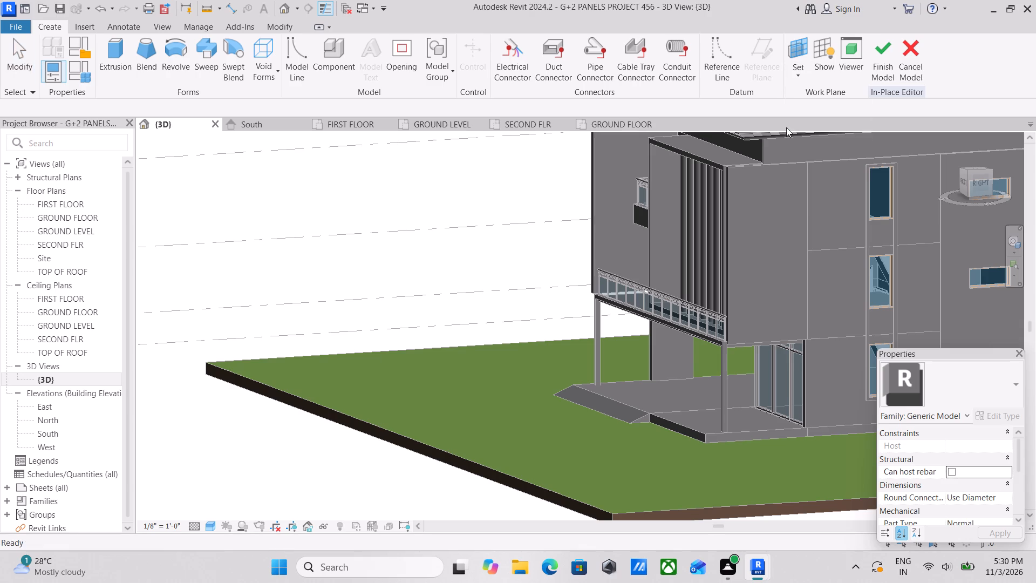
pyautogui.scroll(3, 769, 450)
pyautogui.scroll(8, 687, 442)
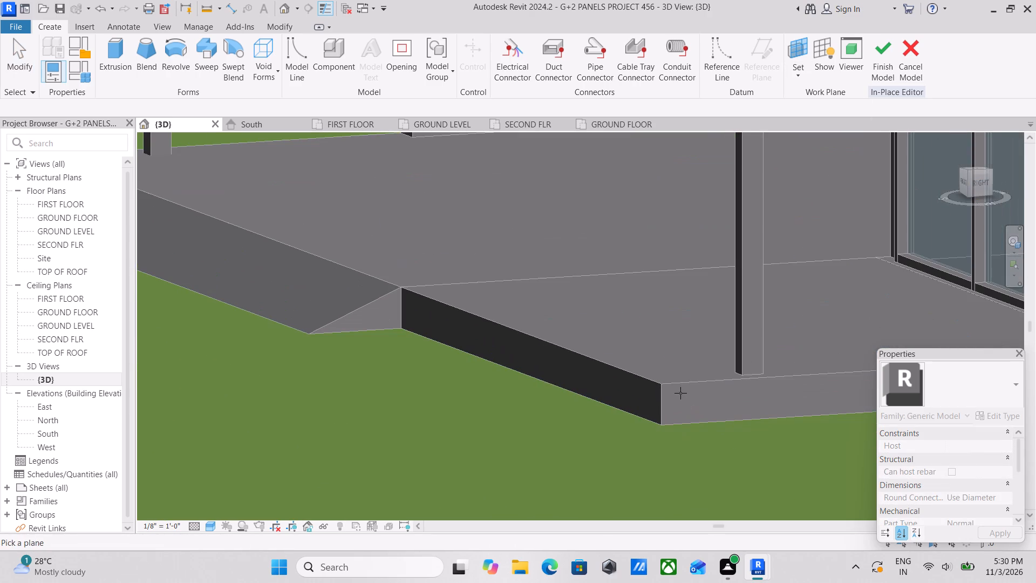
pyautogui.click(666, 387)
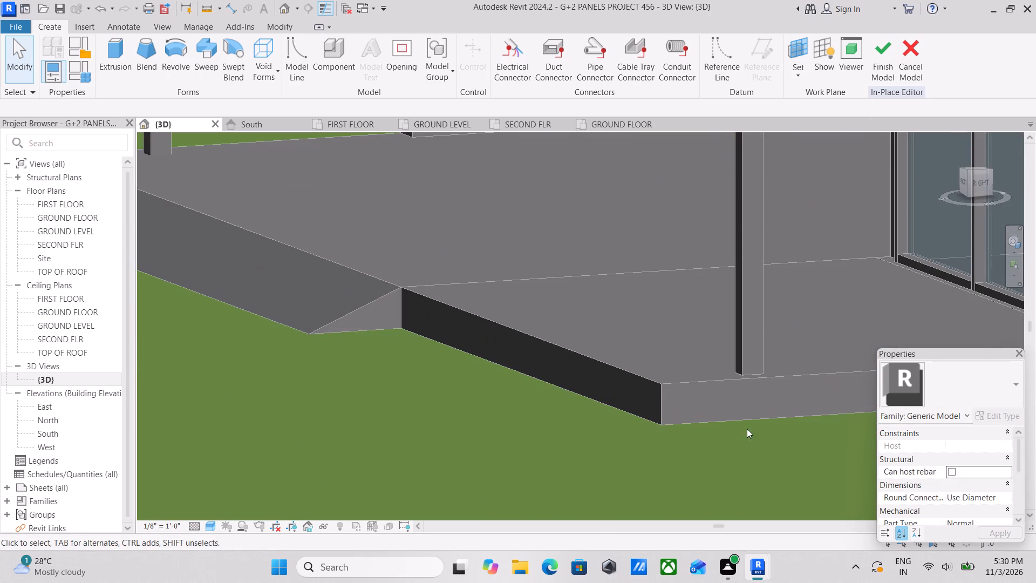
# Start an extrusion sketch on the slab's side face and draw a vertical line down the full edge at its front corner.
pyautogui.click(113, 59)
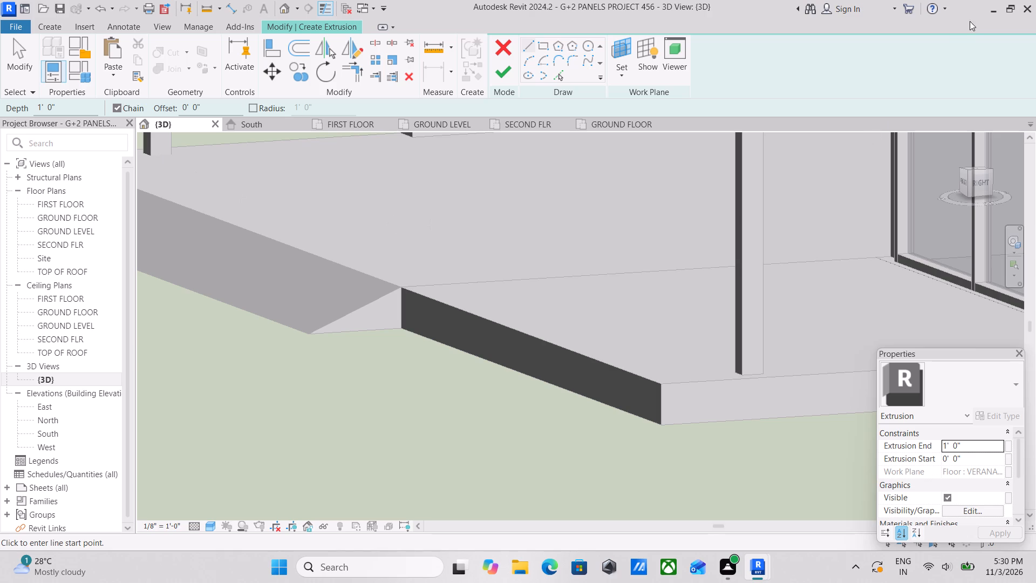
pyautogui.click(984, 186)
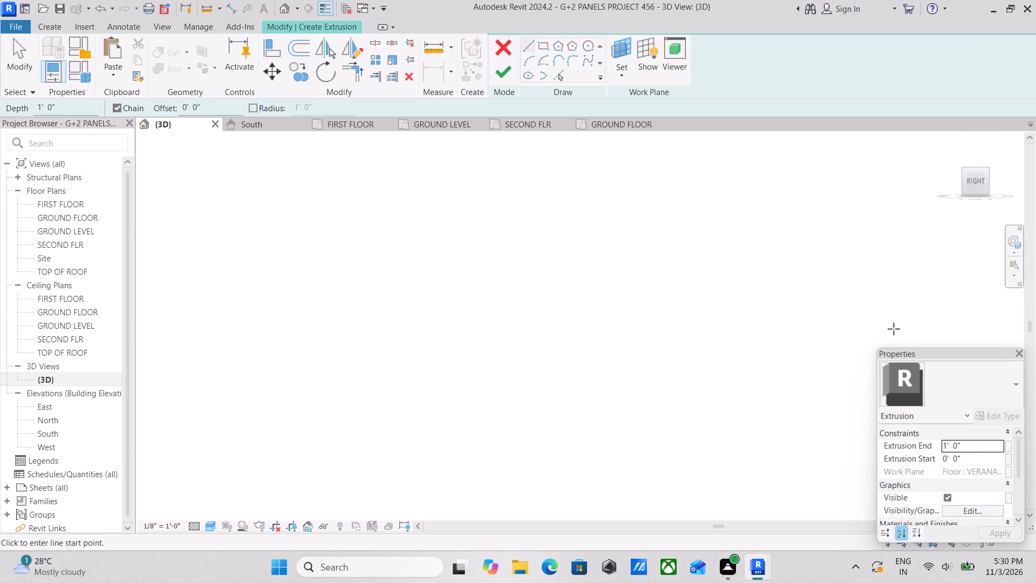
pyautogui.scroll(3, 581, 349)
pyautogui.scroll(7, 466, 354)
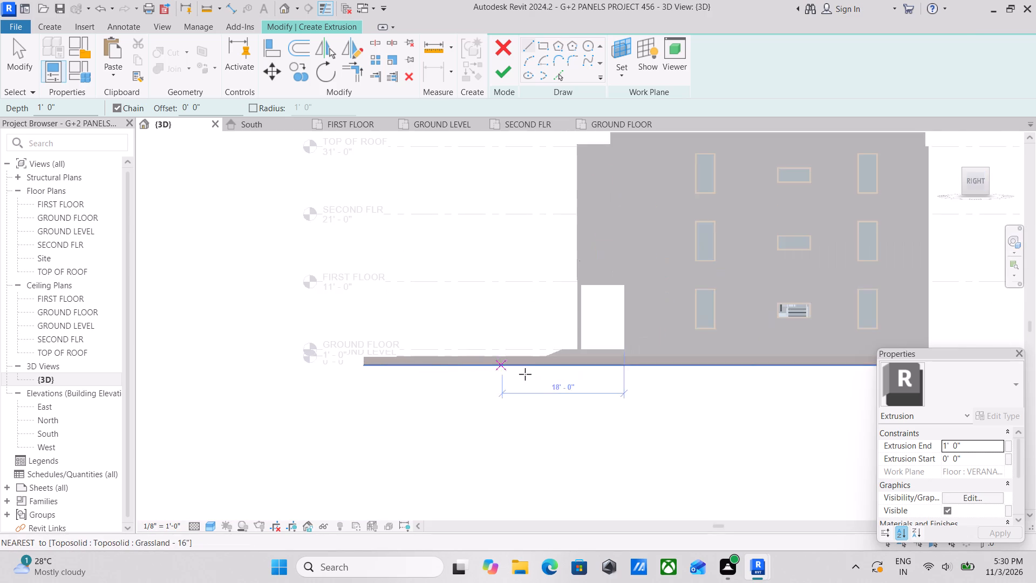
pyautogui.scroll(3, 529, 374)
pyautogui.scroll(7, 574, 366)
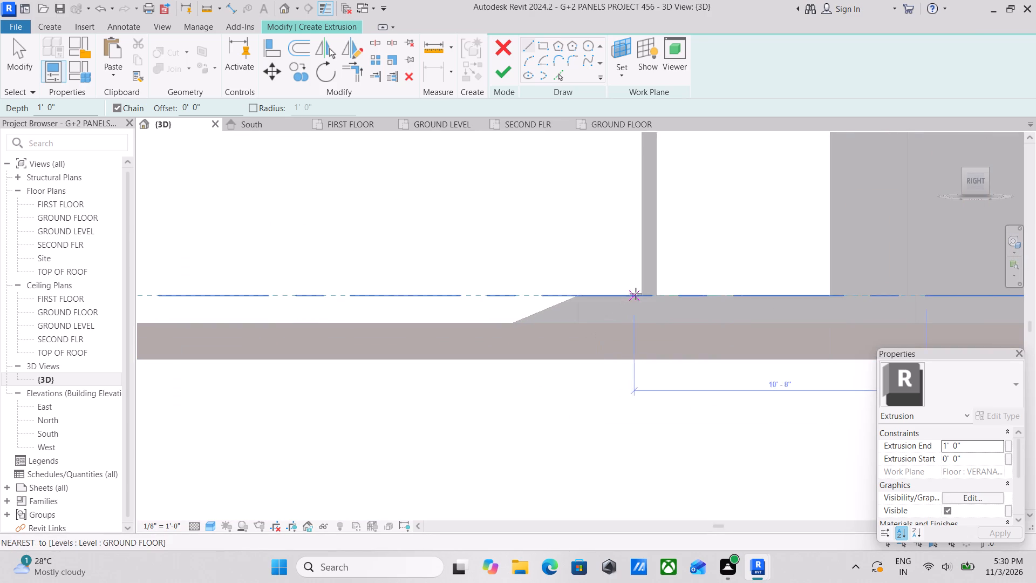
pyautogui.scroll(3, 642, 301)
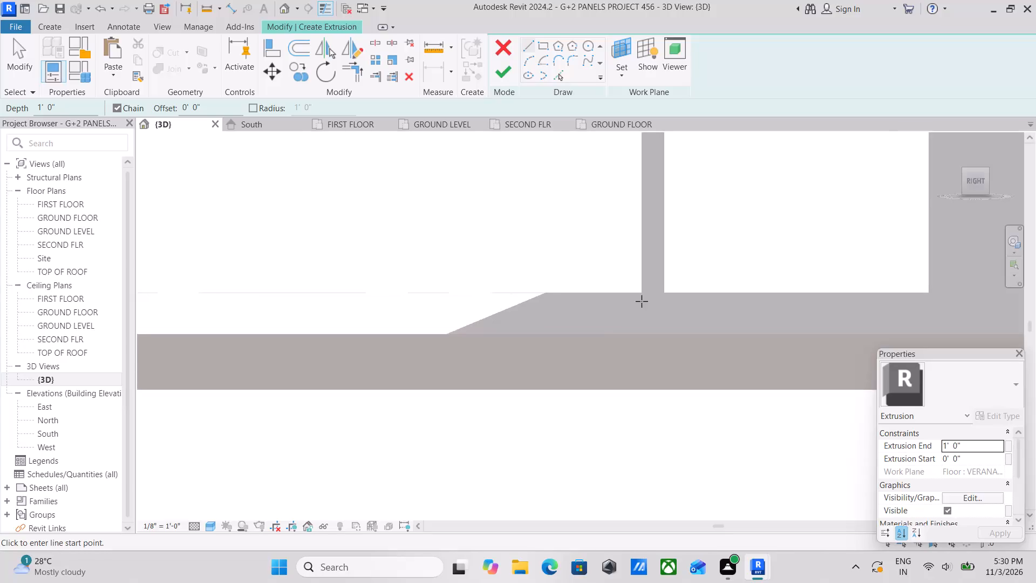
pyautogui.scroll(-2, 667, 325)
pyautogui.keyDown('shift'); pyautogui.moveTo(656, 309); pyautogui.dragTo(668, 344, button='middle'); pyautogui.keyUp('shift')
pyautogui.scroll(2, 637, 383)
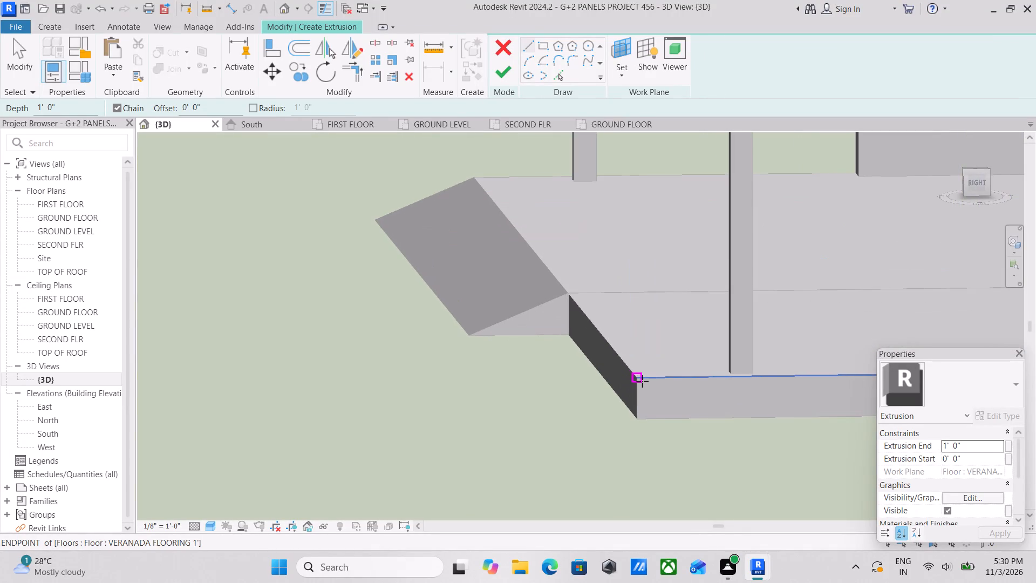
pyautogui.click(642, 381)
pyautogui.click(639, 422)
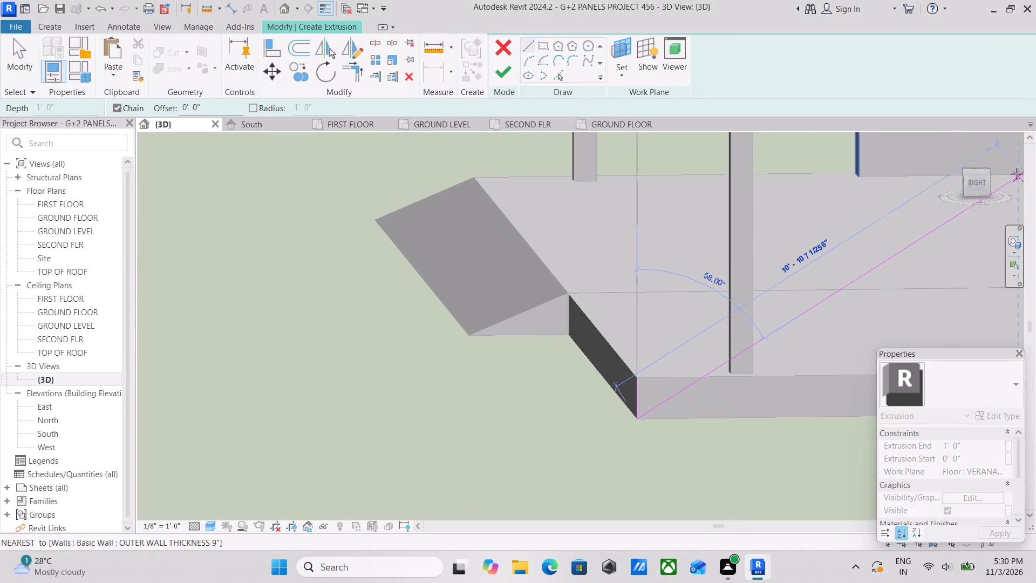
pyautogui.scroll(-4, 823, 321)
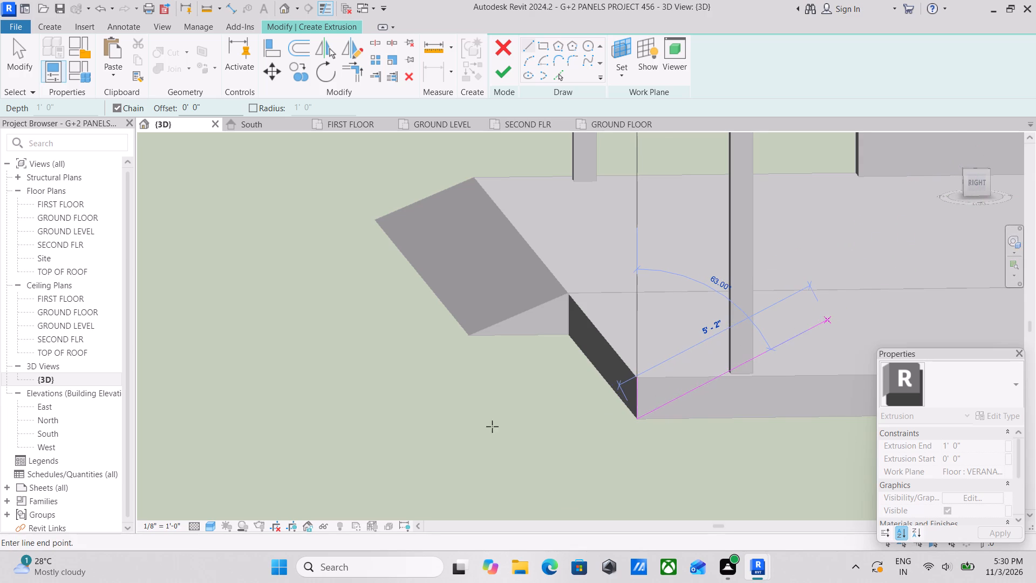
pyautogui.scroll(-1, 577, 417)
pyautogui.press('Escape')
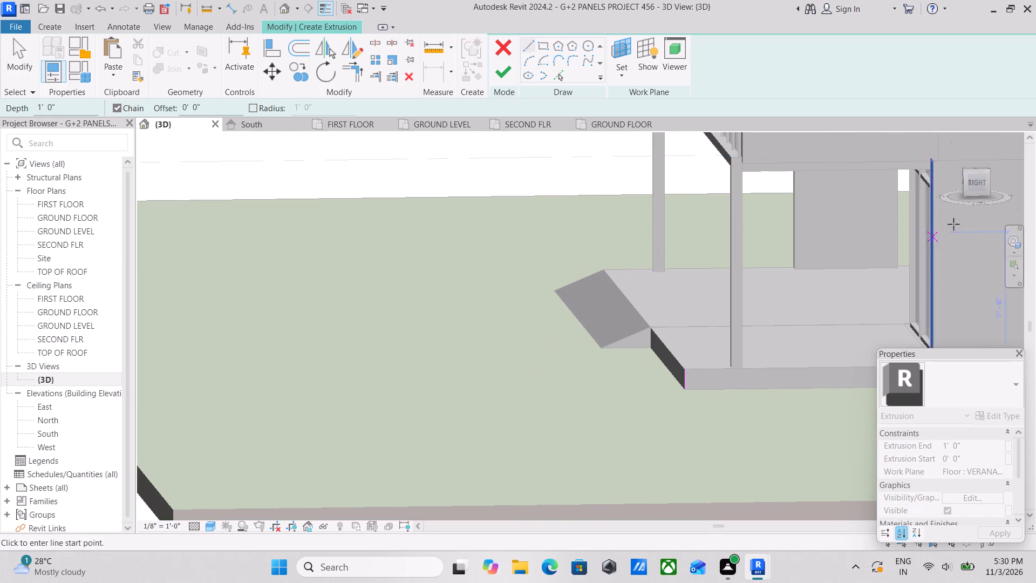
# Sketch the base line about 1' 6 3/4" outward along ground level from the vertical line's foot, ending with a 2 3/4" riser.
pyautogui.click(980, 185)
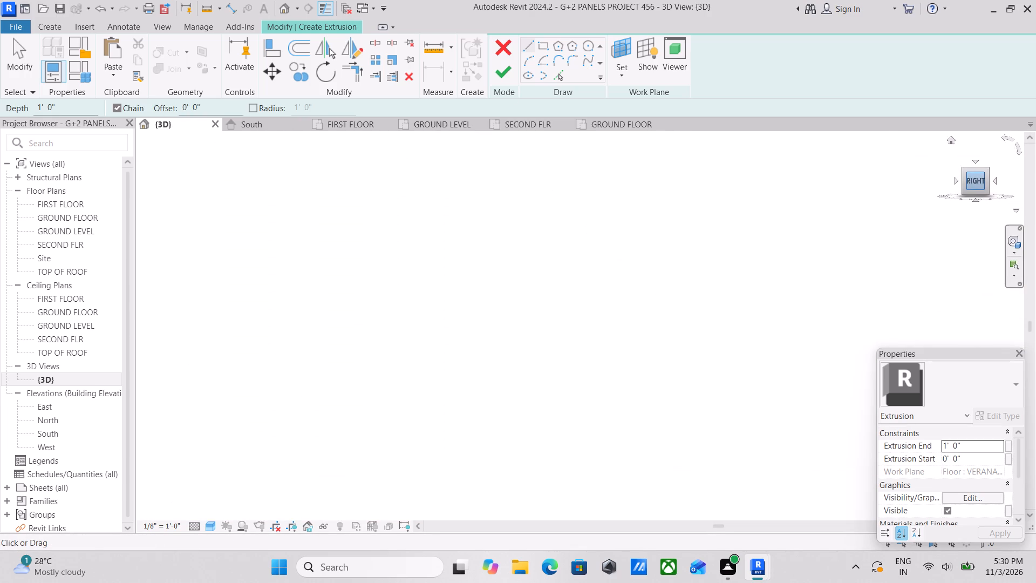
pyautogui.scroll(4, 657, 362)
pyautogui.scroll(3, 512, 346)
pyautogui.scroll(4, 413, 362)
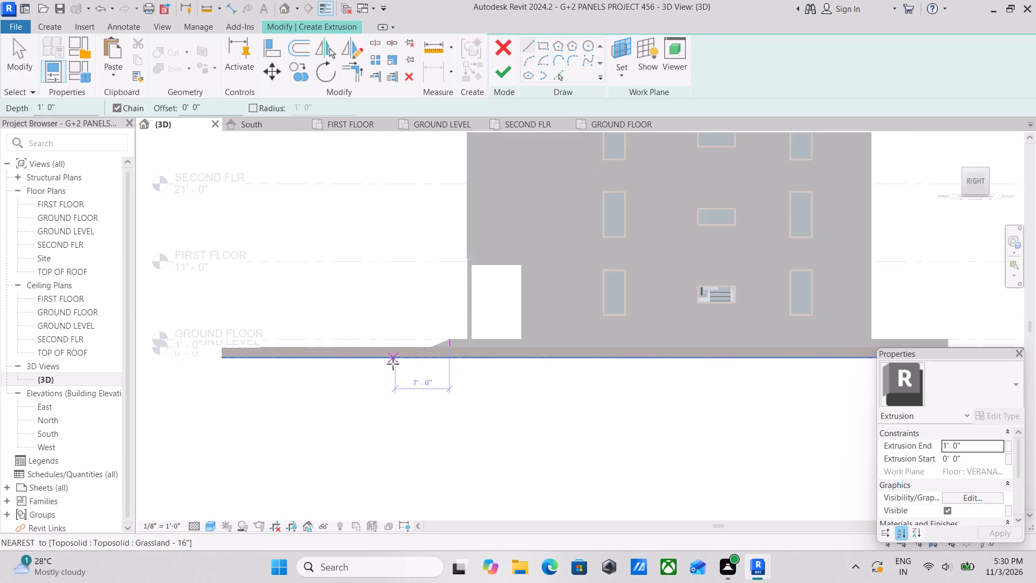
pyautogui.scroll(4, 393, 358)
pyautogui.scroll(7, 442, 345)
pyautogui.scroll(3, 505, 339)
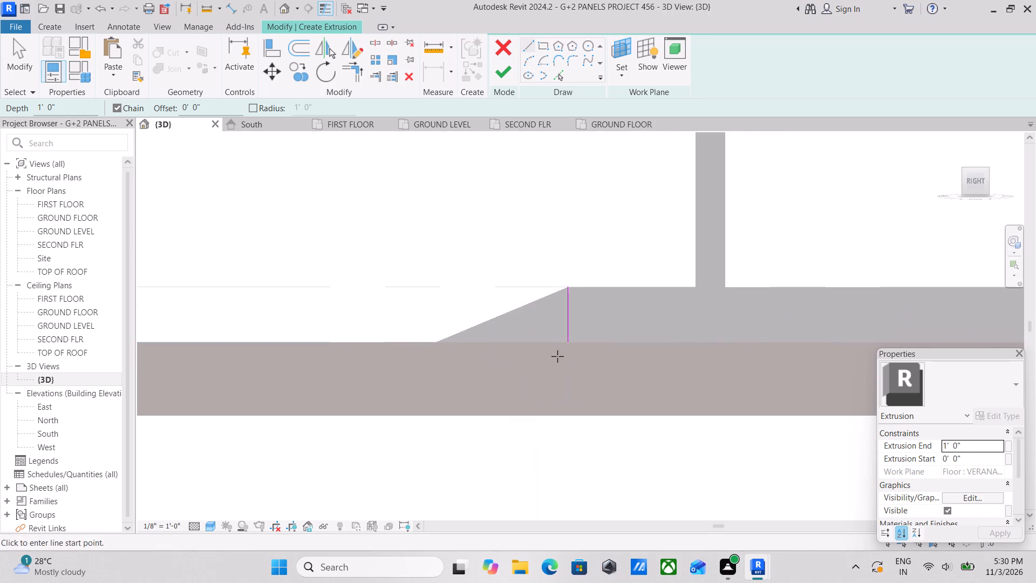
pyautogui.scroll(3, 558, 356)
pyautogui.click(577, 334)
pyautogui.moveTo(537, 333); pyautogui.dragTo(542, 336, button='middle')
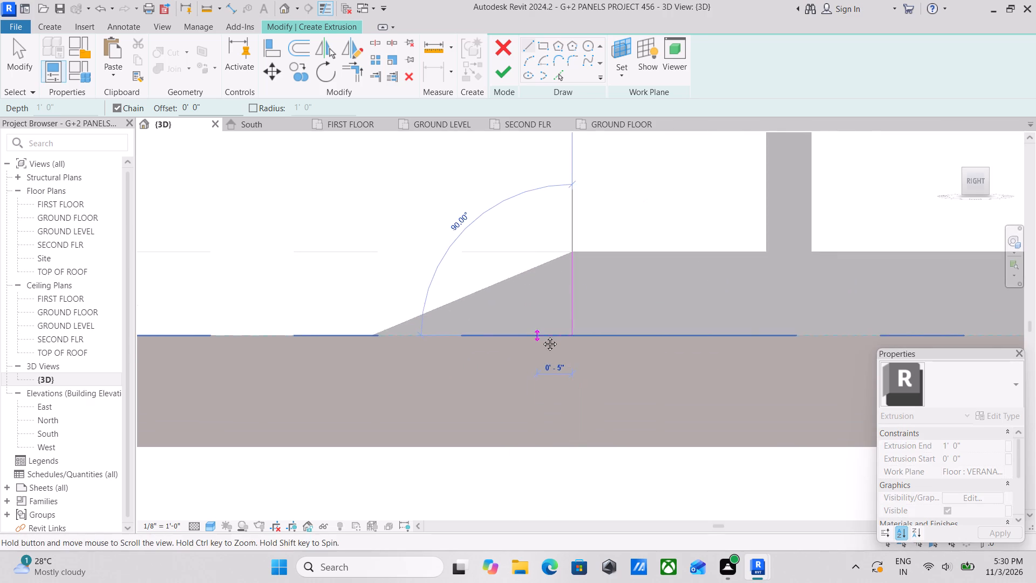
pyautogui.moveTo(542, 336); pyautogui.dragTo(630, 381, button='middle')
pyautogui.scroll(1, 633, 383)
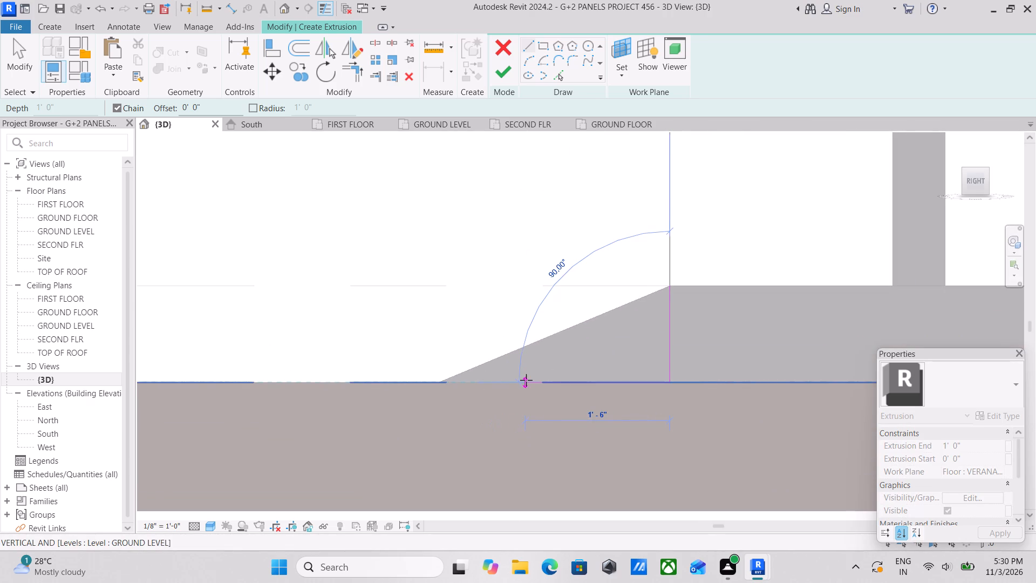
pyautogui.scroll(3, 546, 381)
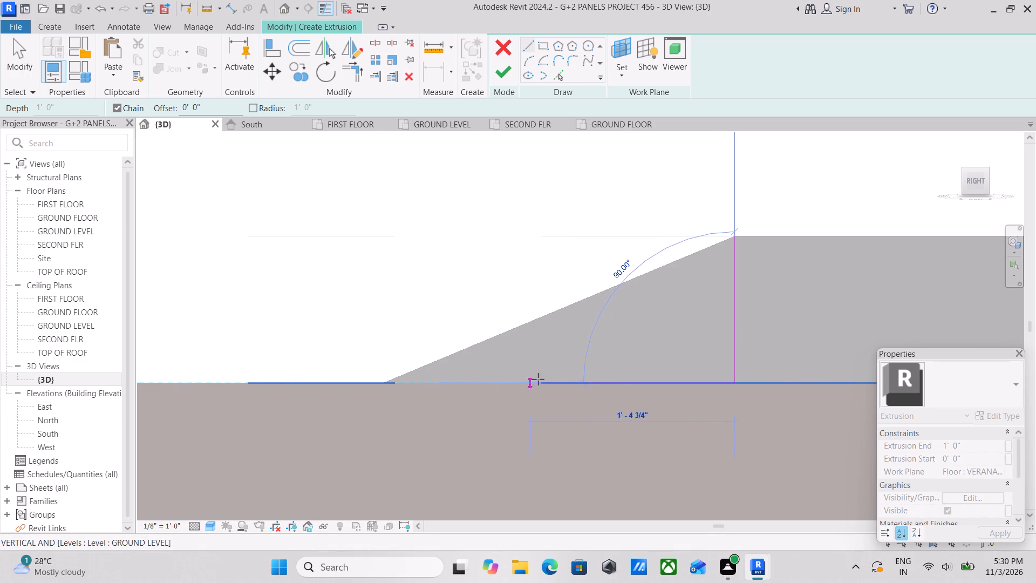
pyautogui.click(505, 382)
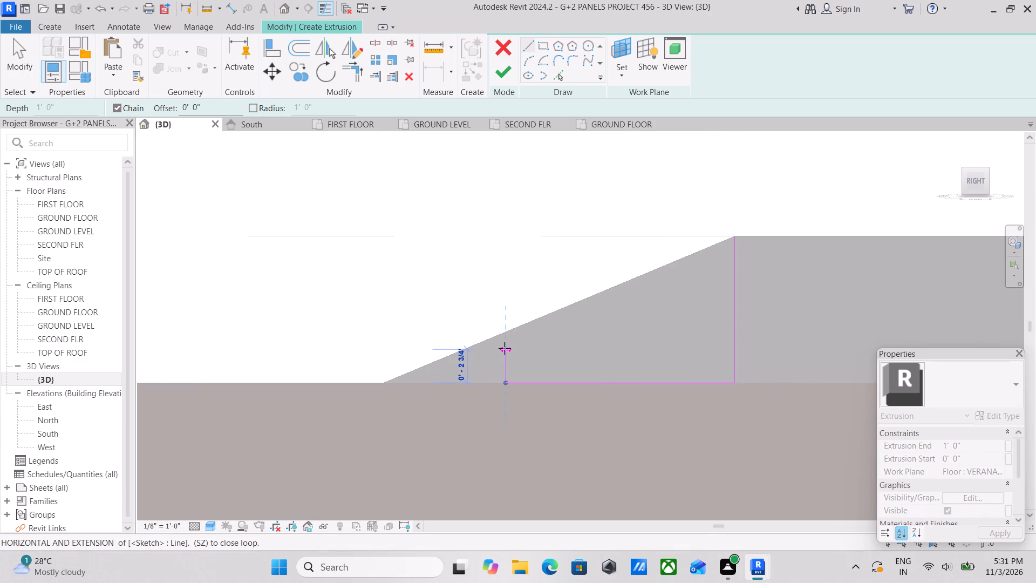
pyautogui.click(505, 348)
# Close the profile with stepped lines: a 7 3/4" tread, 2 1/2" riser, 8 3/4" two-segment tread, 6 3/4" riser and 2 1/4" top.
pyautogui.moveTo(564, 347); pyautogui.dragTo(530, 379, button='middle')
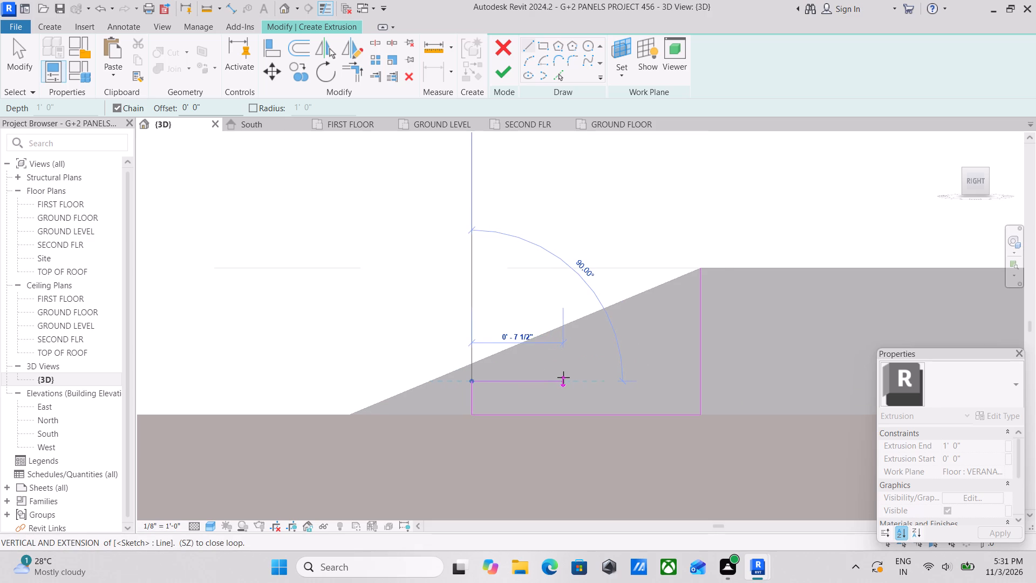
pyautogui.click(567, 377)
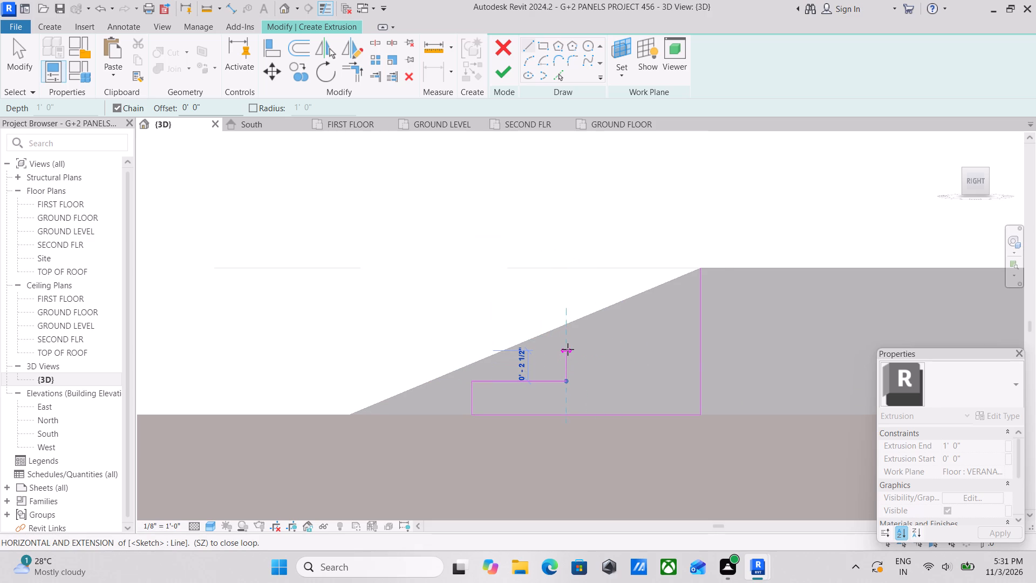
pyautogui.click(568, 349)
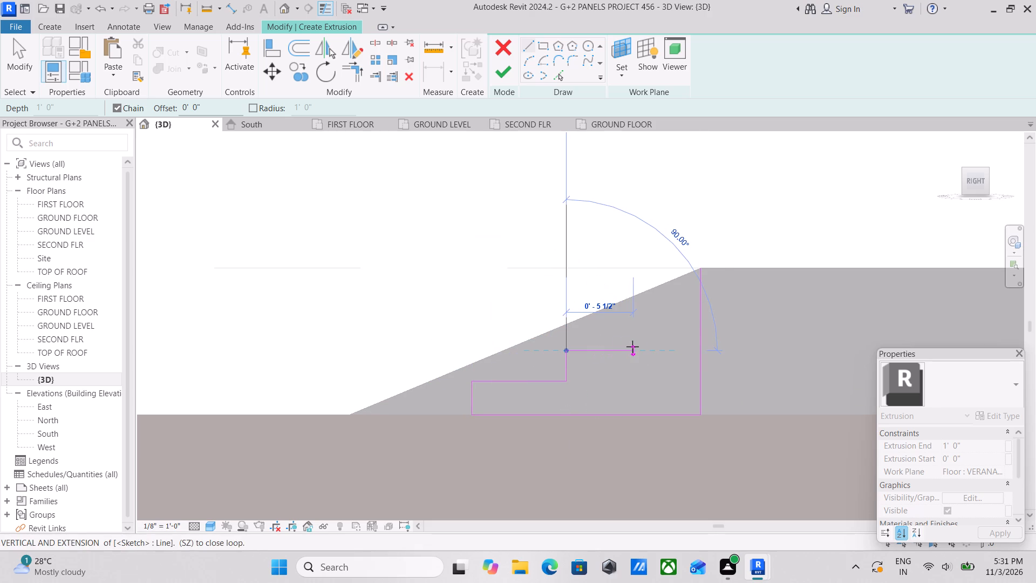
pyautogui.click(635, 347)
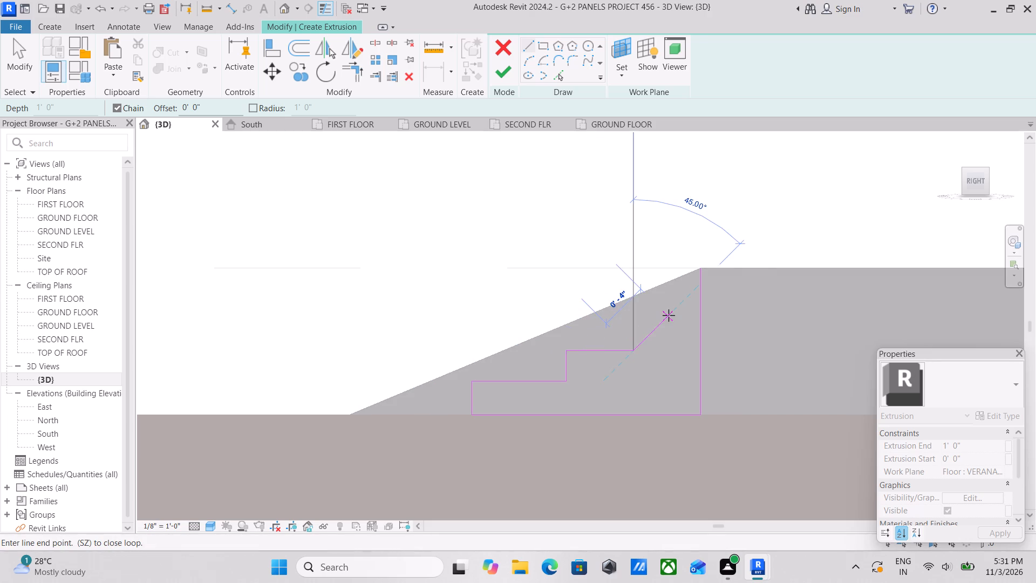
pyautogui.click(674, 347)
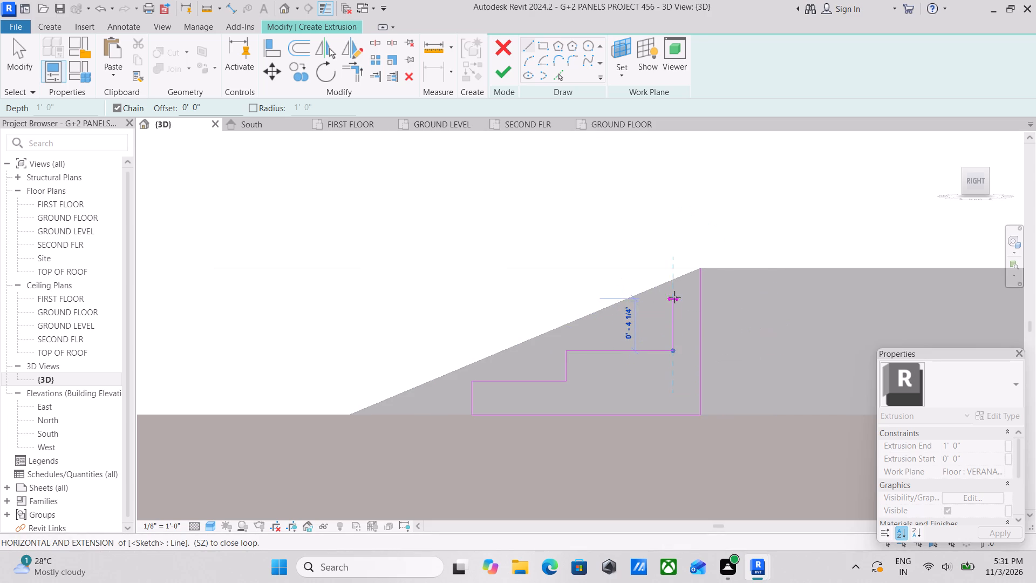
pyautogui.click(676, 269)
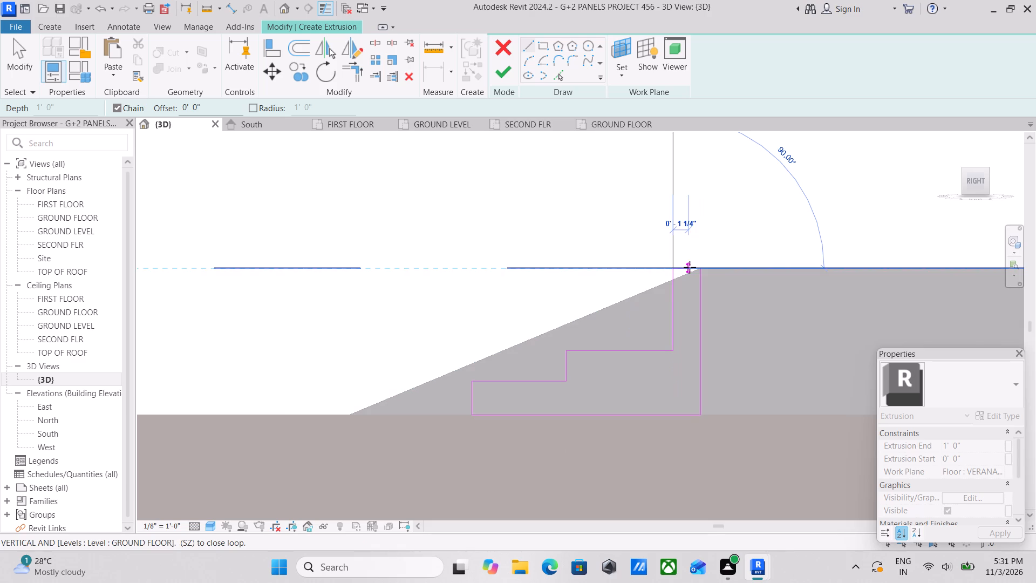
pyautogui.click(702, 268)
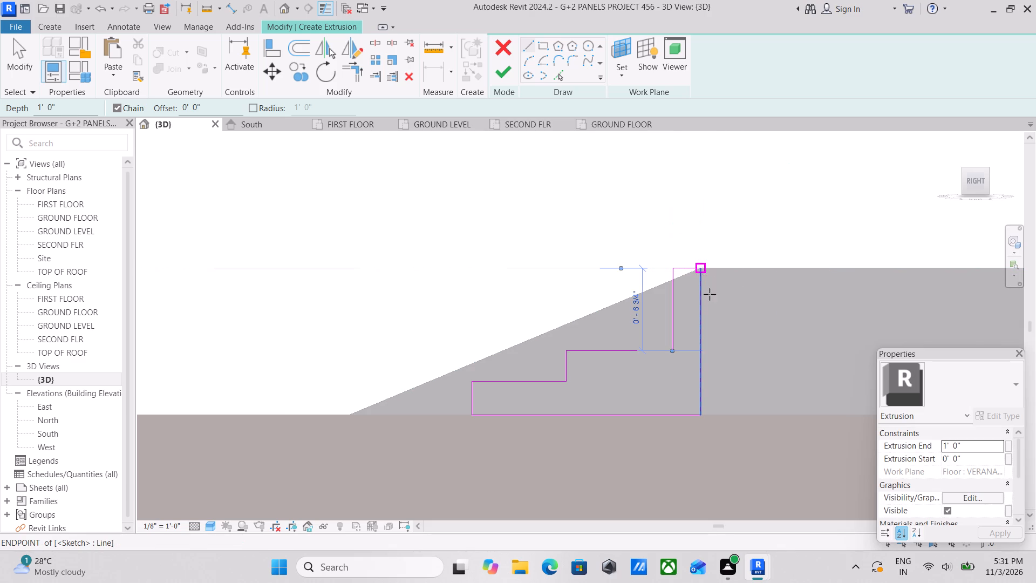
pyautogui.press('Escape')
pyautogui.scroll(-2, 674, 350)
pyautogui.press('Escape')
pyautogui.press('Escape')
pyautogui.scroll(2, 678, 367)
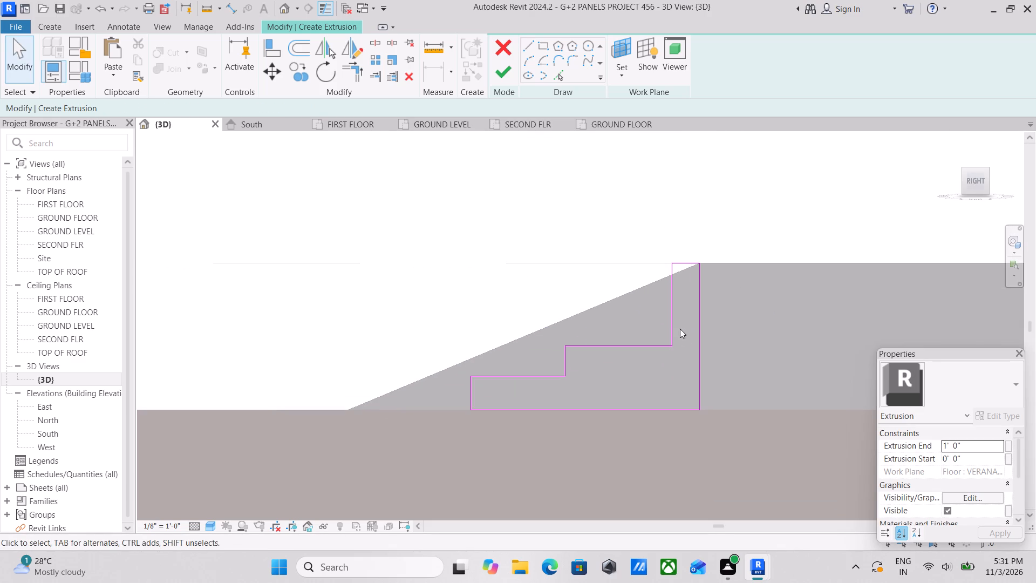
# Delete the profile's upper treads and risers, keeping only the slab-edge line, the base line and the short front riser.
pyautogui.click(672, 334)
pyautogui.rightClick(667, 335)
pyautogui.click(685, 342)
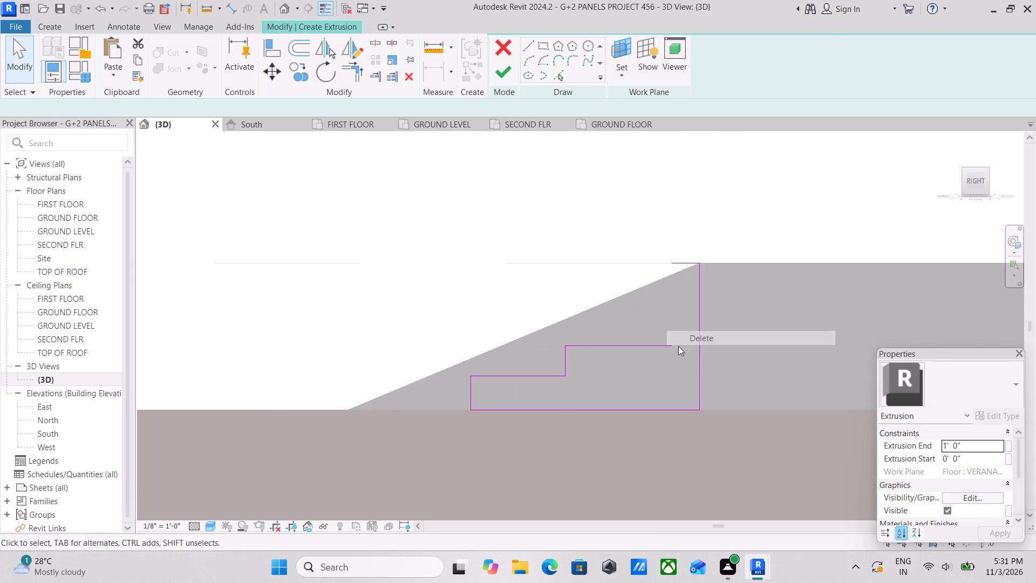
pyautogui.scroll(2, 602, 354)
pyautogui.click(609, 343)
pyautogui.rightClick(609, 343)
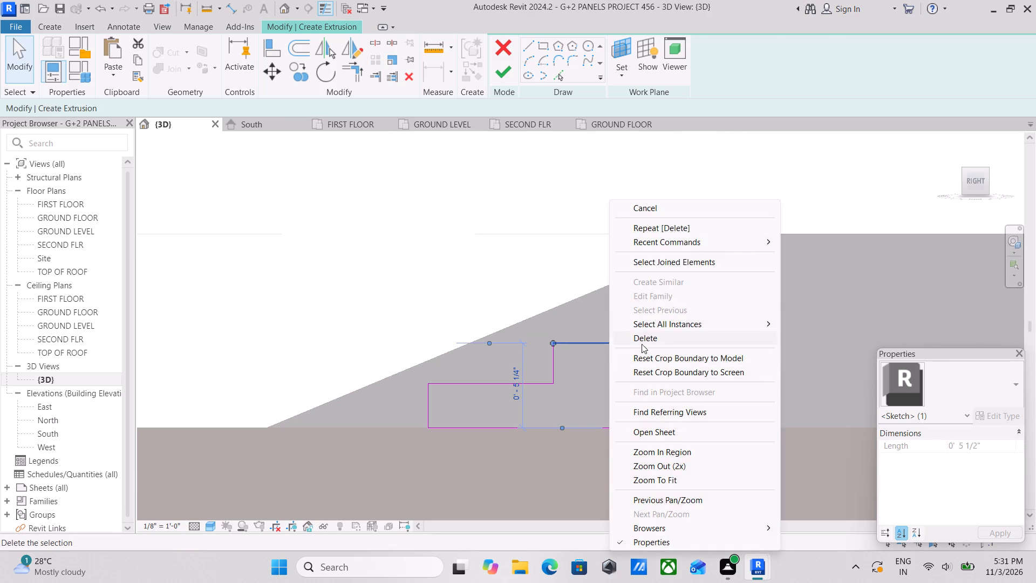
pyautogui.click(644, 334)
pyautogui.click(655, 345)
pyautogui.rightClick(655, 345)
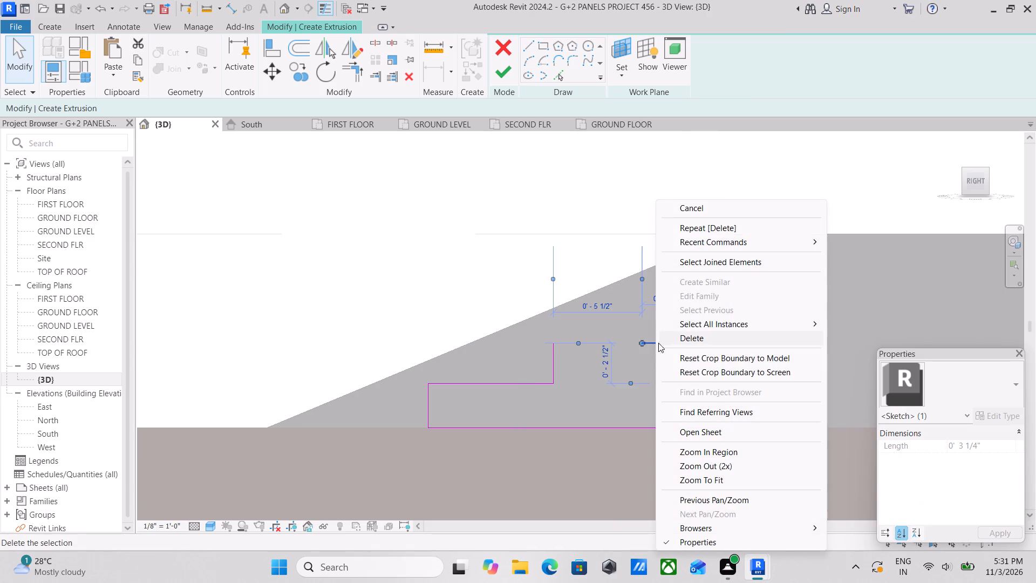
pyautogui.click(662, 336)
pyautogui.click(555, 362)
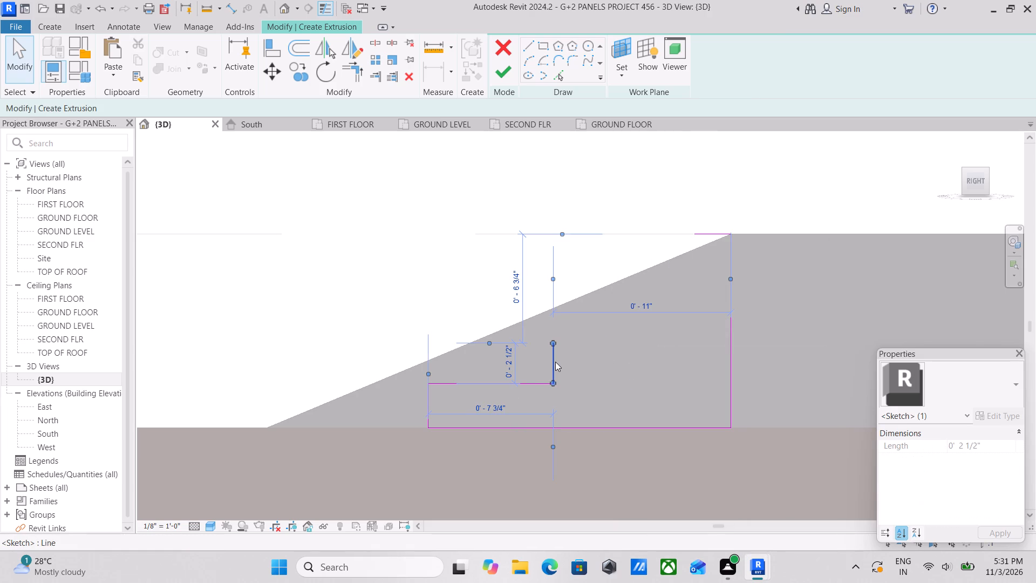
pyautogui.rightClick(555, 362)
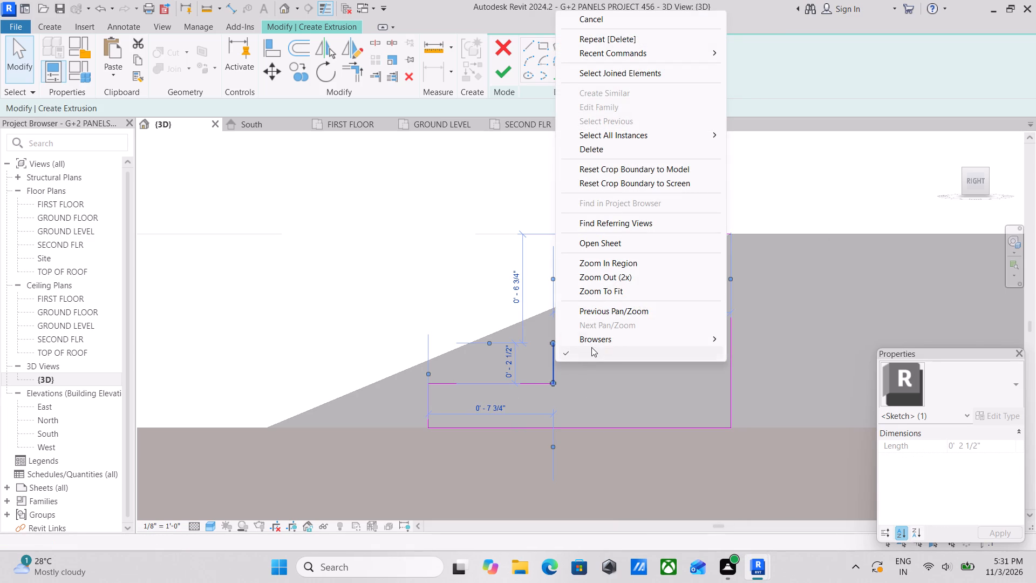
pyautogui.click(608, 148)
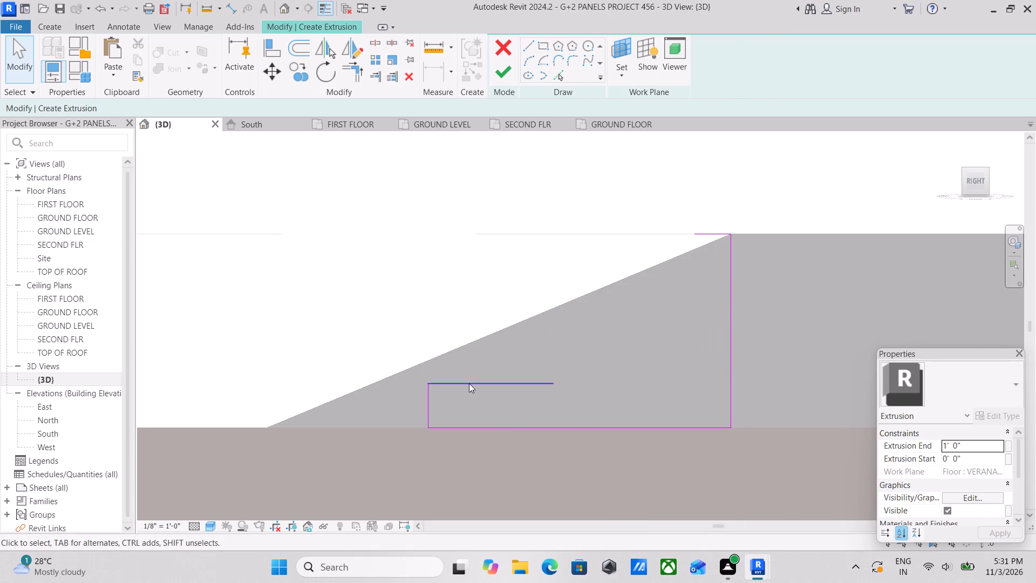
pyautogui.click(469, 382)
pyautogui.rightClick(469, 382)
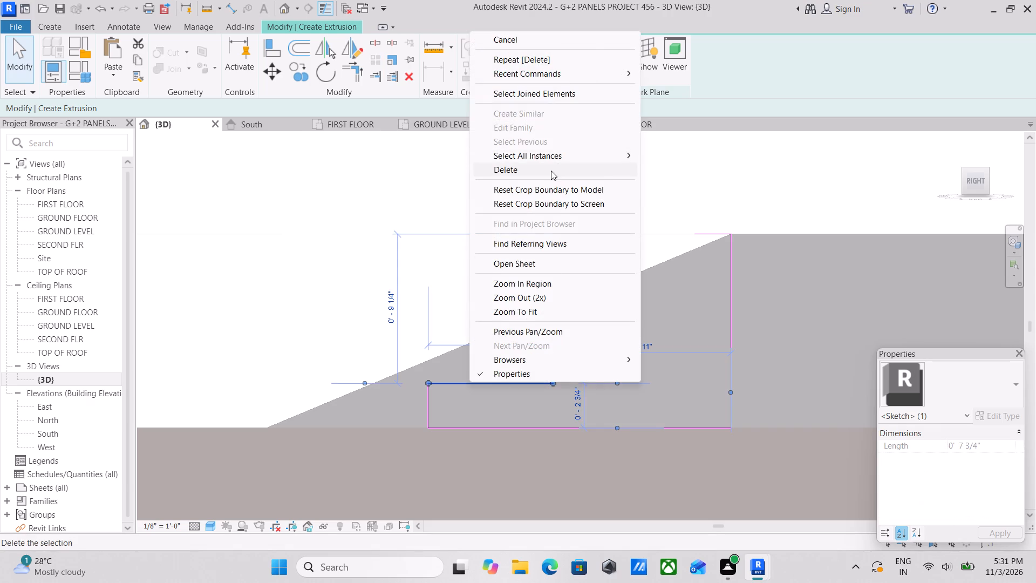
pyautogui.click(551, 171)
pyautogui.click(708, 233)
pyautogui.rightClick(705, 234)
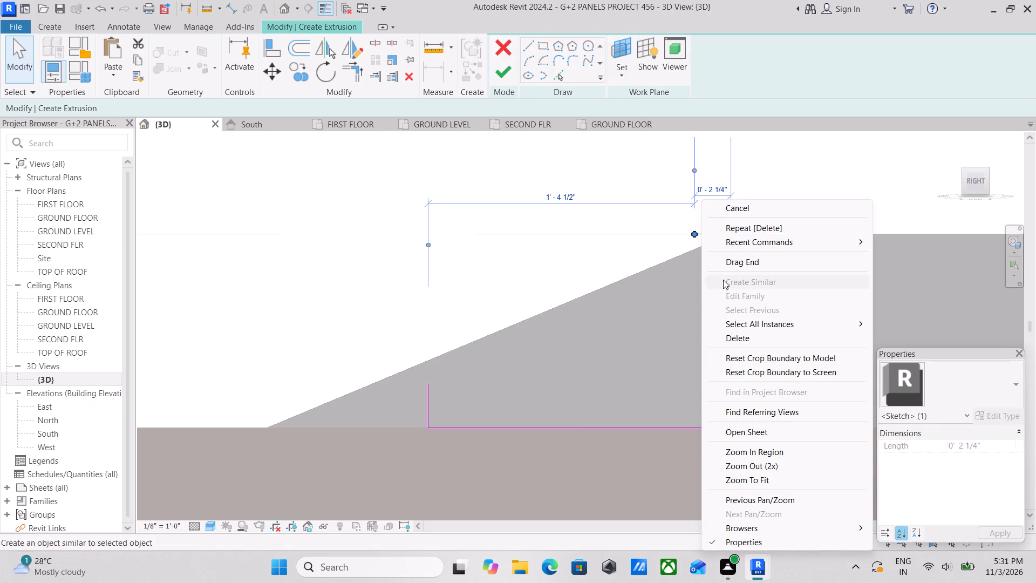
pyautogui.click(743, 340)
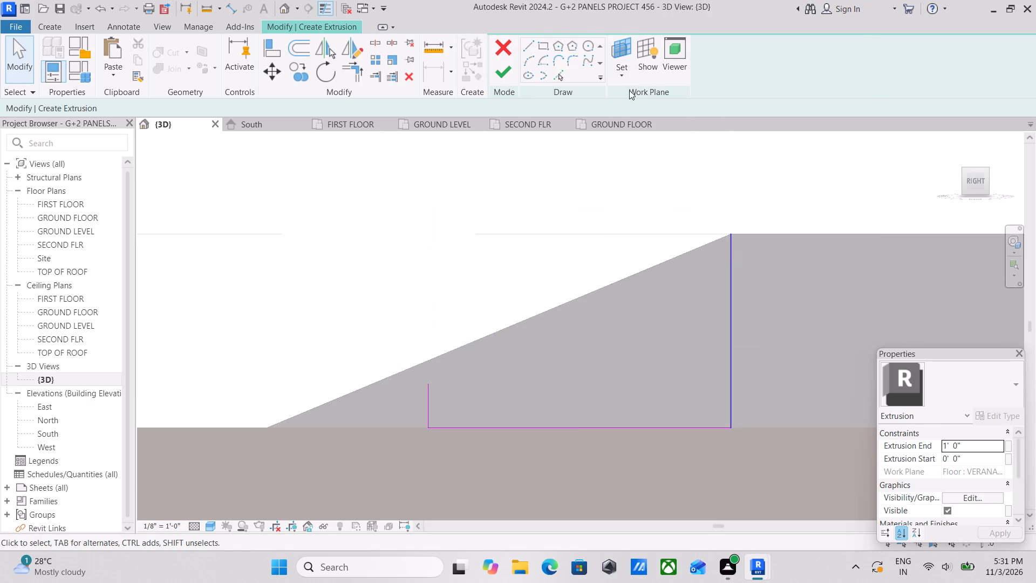
# Draw a horizontal line about 9" outward along the ground floor level from the top of the slab-edge line.
pyautogui.click(529, 46)
pyautogui.scroll(2, 746, 254)
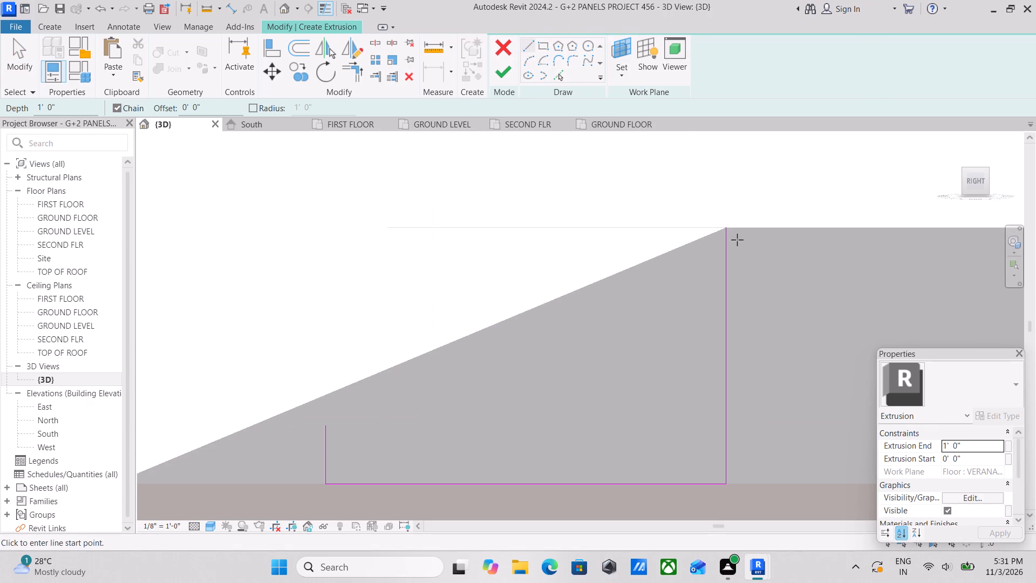
pyautogui.click(725, 228)
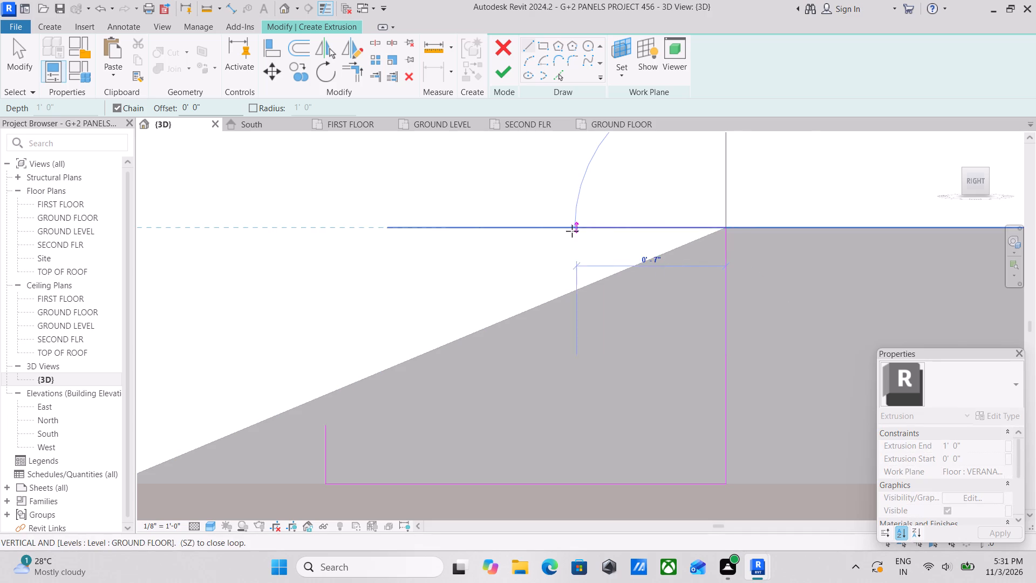
pyautogui.moveTo(570, 231); pyautogui.dragTo(658, 230, button='middle')
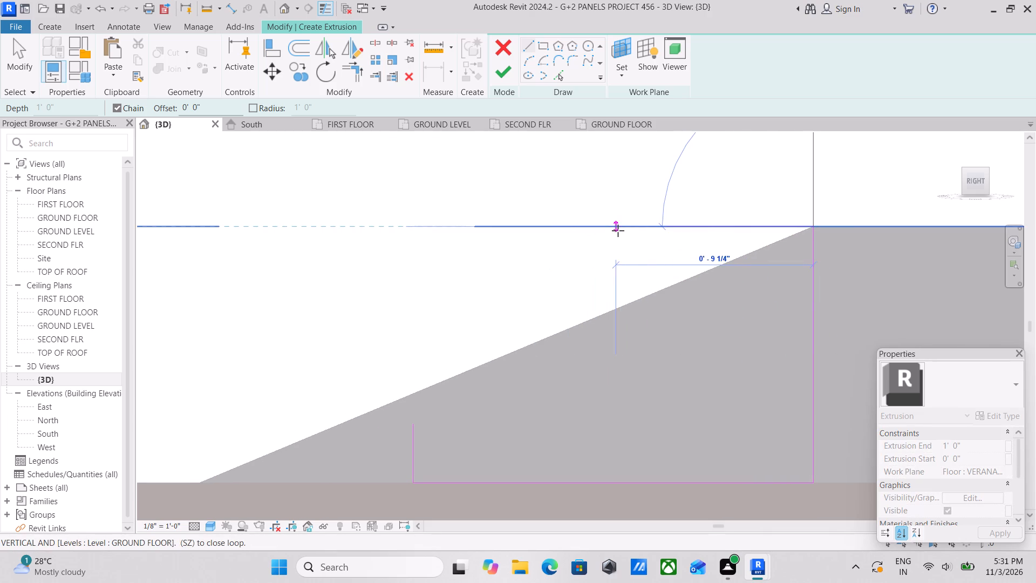
pyautogui.click(624, 231)
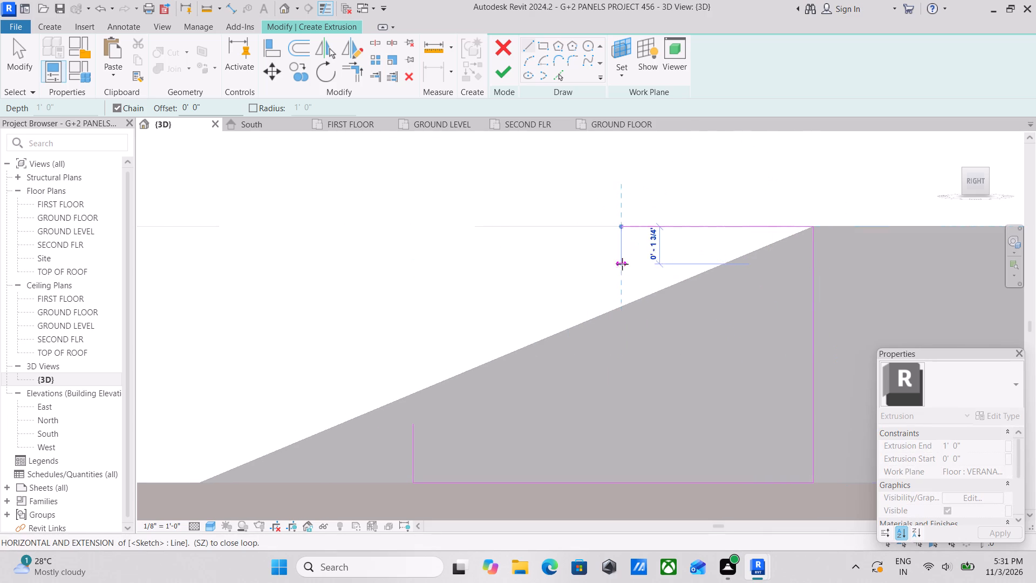
pyautogui.scroll(-1, 621, 275)
pyautogui.moveTo(621, 275); pyautogui.dragTo(646, 257, button='middle')
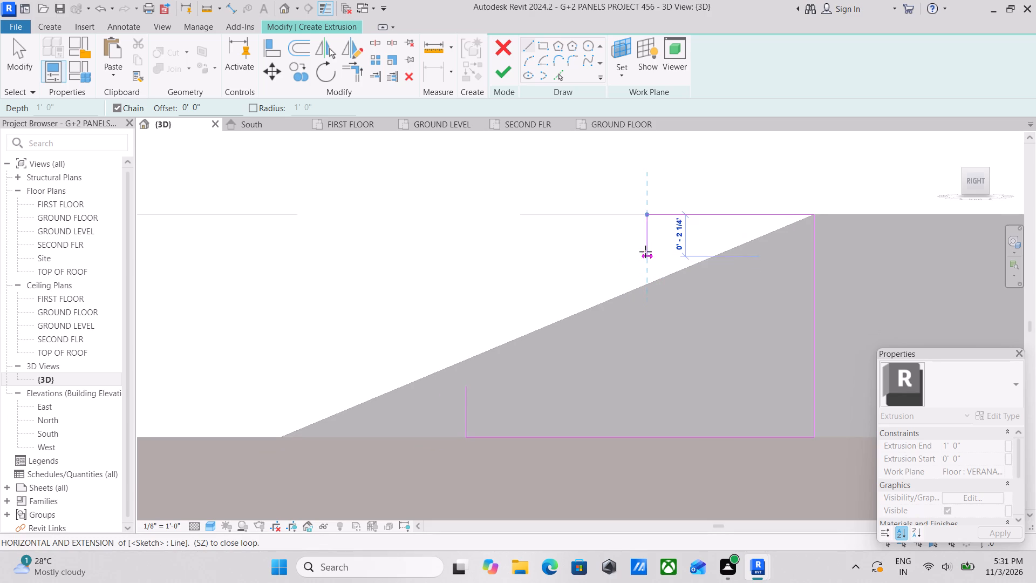
pyautogui.scroll(2, 645, 252)
pyautogui.press('Escape')
pyautogui.press('Escape')
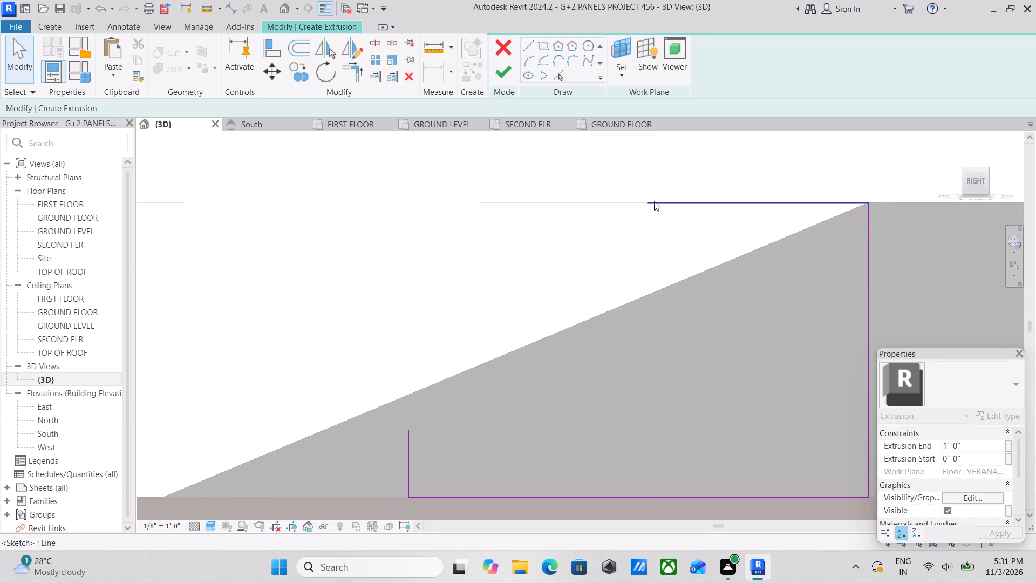
# Set the length of the profile's top line to 10".
pyautogui.click(654, 200)
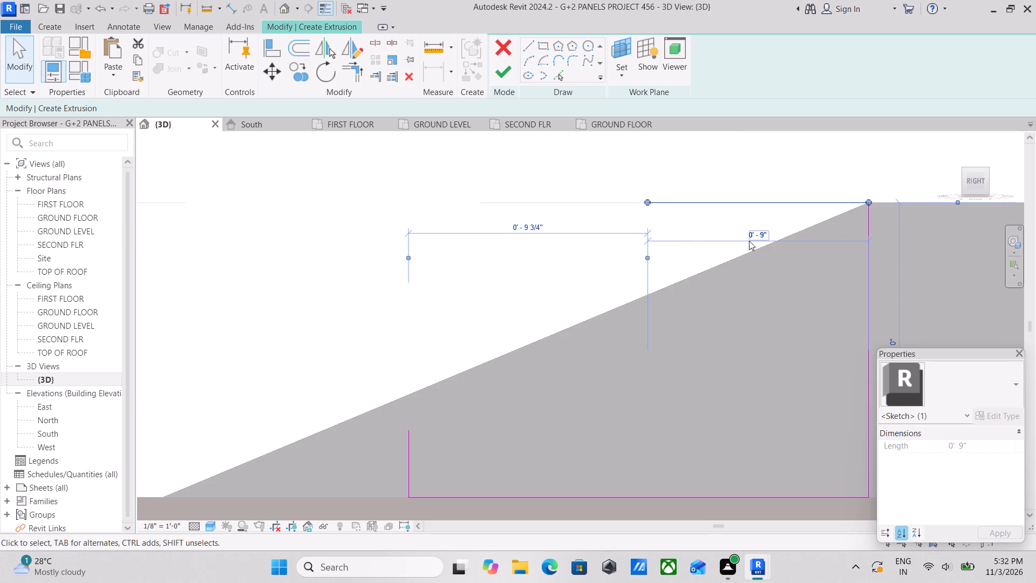
pyautogui.click(752, 233)
pyautogui.write('10')
pyautogui.hotkey('shift', '"')
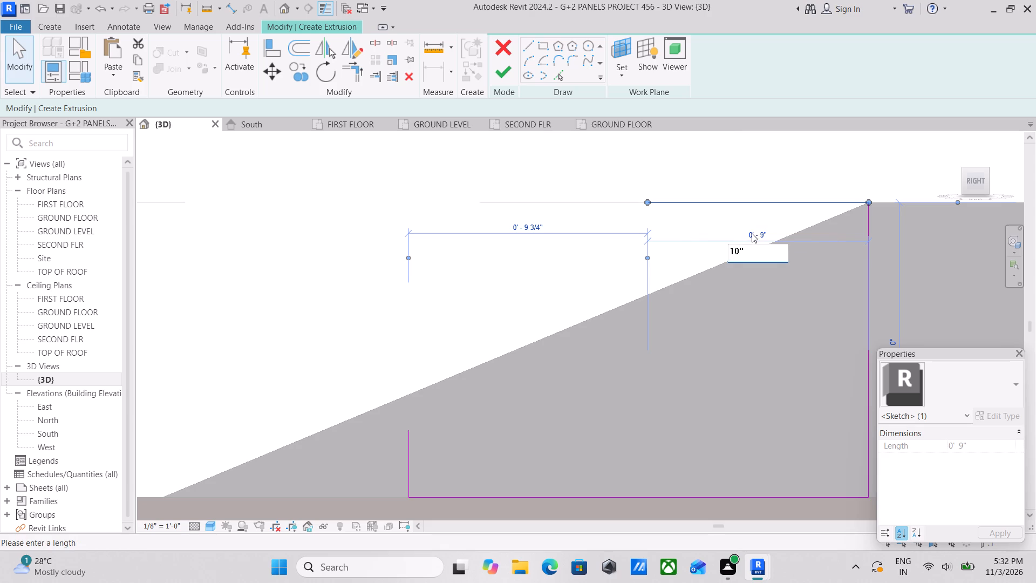
pyautogui.press('Return')
pyautogui.press('Escape')
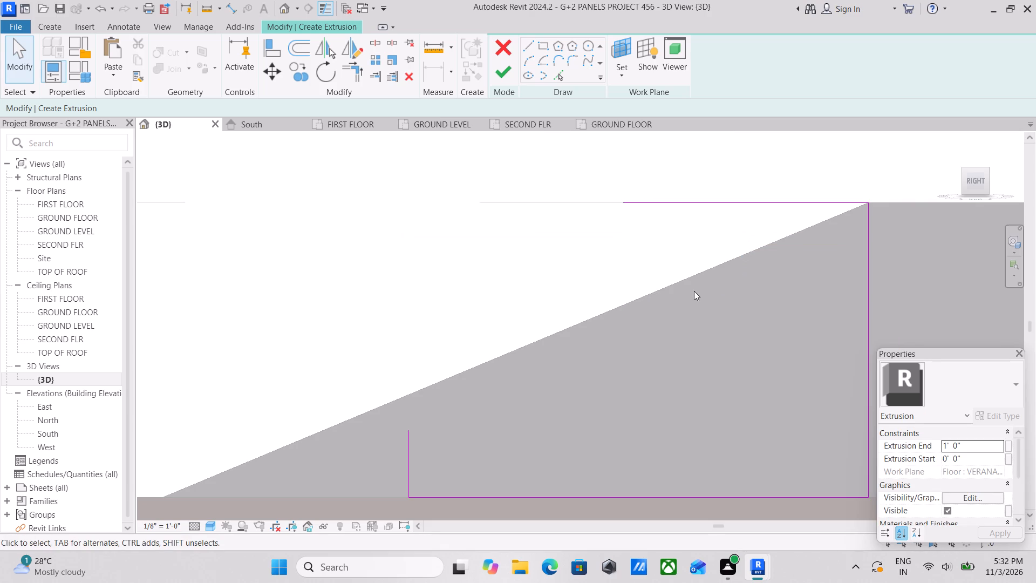
# From the top line's outer end, draw two descending steps, each with a 3" riser and a tread about 10" long.
pyautogui.press('l')
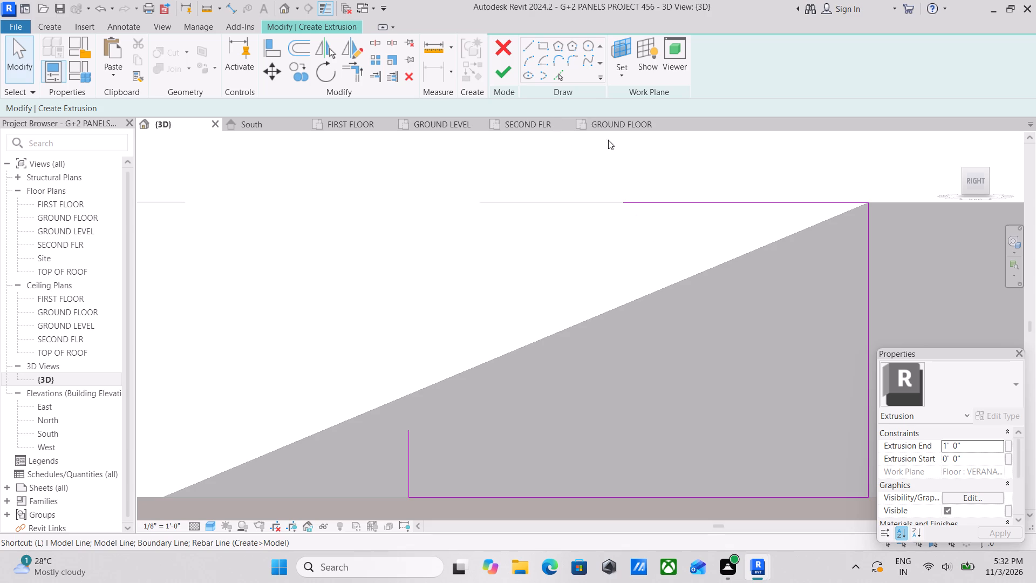
pyautogui.click(526, 44)
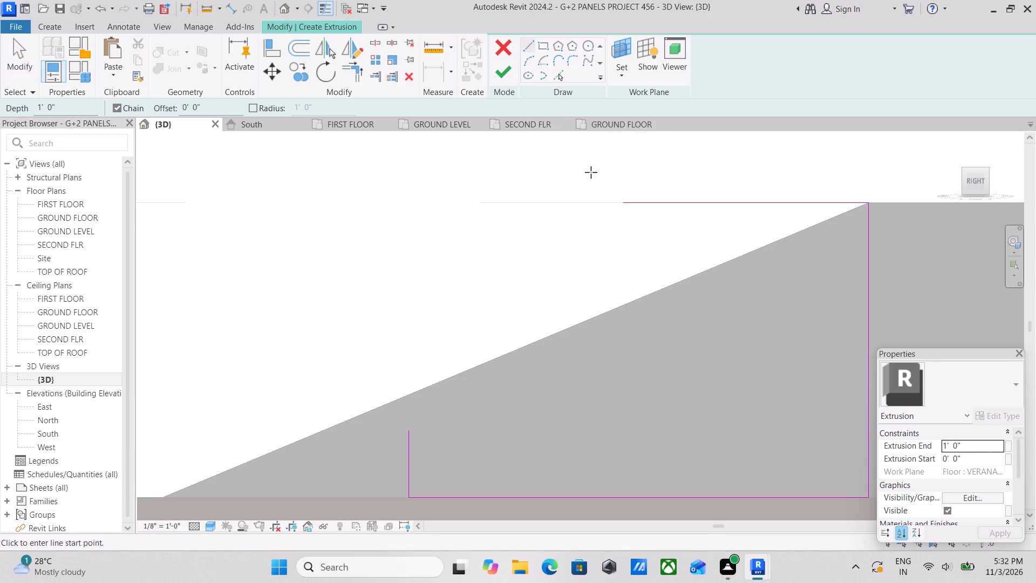
pyautogui.click(623, 205)
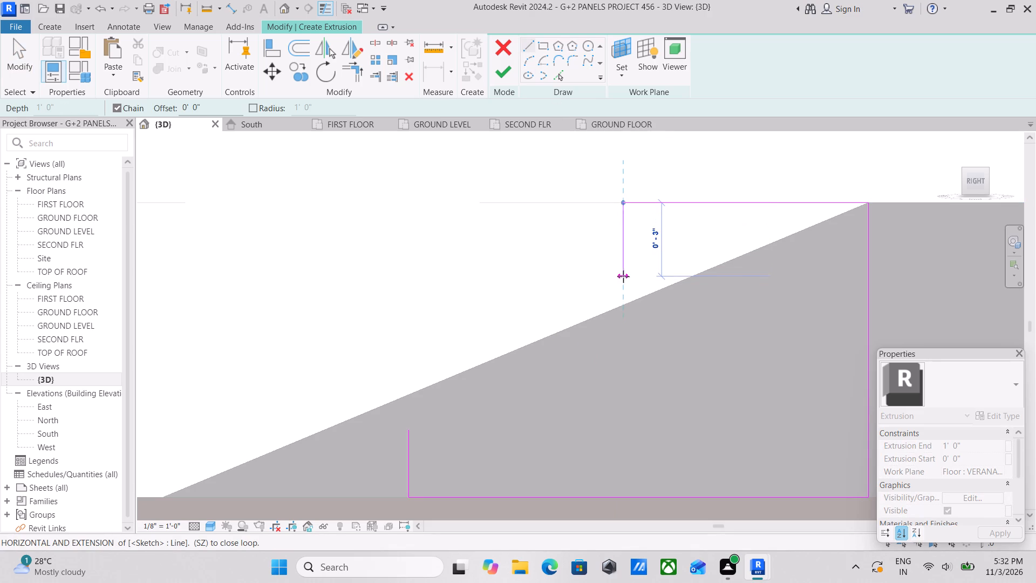
pyautogui.click(624, 276)
pyautogui.moveTo(512, 272); pyautogui.dragTo(726, 304, button='middle')
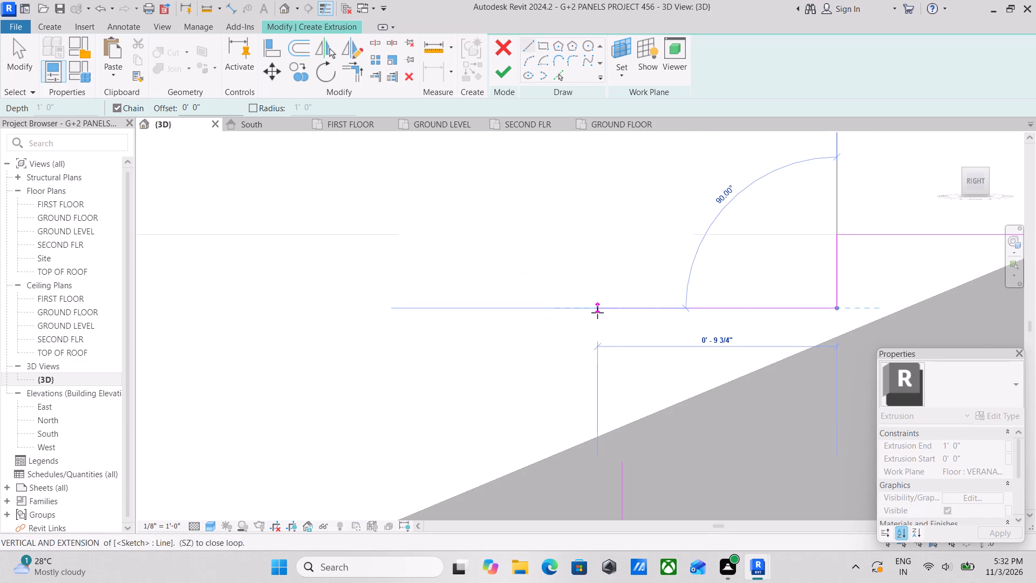
pyautogui.click(591, 313)
pyautogui.scroll(-1, 587, 351)
pyautogui.moveTo(585, 351); pyautogui.dragTo(585, 351, button='middle')
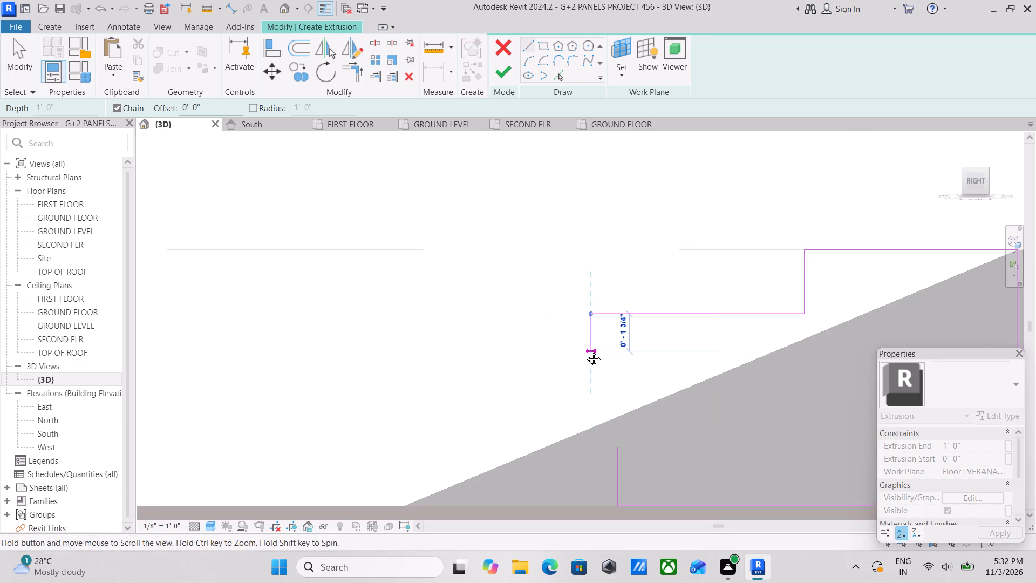
pyautogui.moveTo(585, 351); pyautogui.dragTo(605, 288, button='middle')
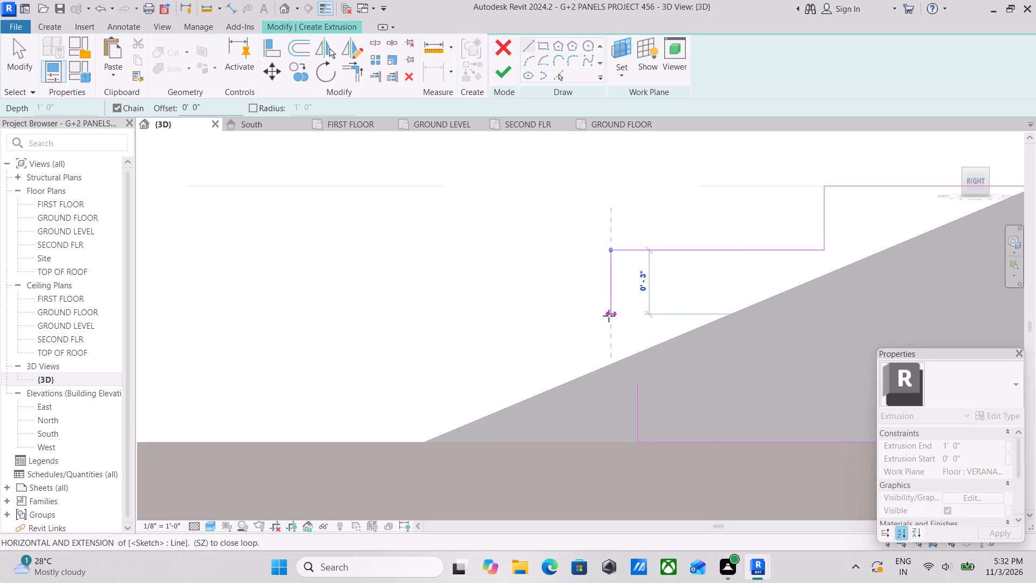
pyautogui.click(609, 316)
pyautogui.moveTo(535, 315); pyautogui.dragTo(682, 327, button='middle')
pyautogui.scroll(-1, 625, 330)
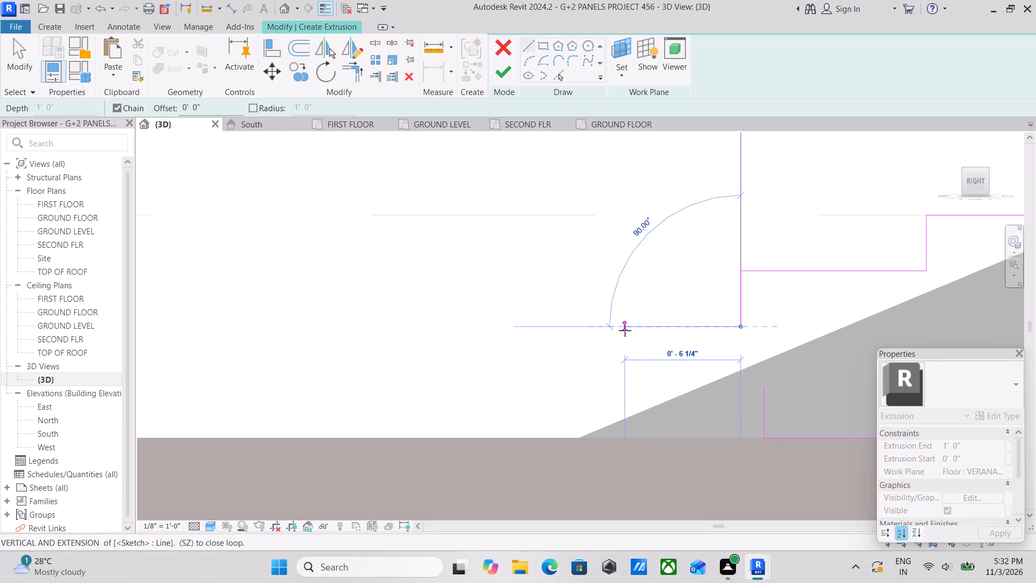
pyautogui.moveTo(625, 330); pyautogui.dragTo(656, 331, button='middle')
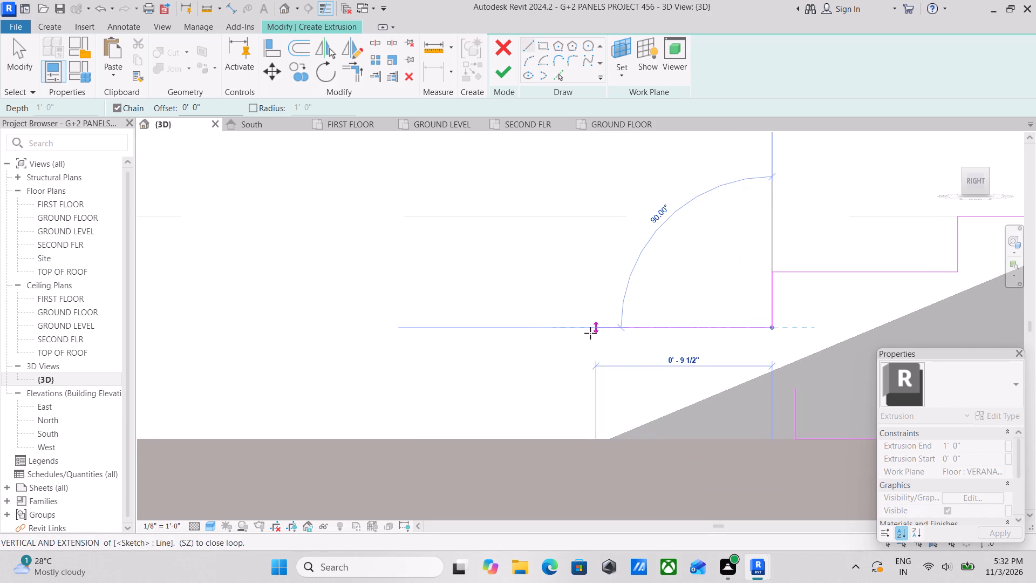
pyautogui.click(587, 333)
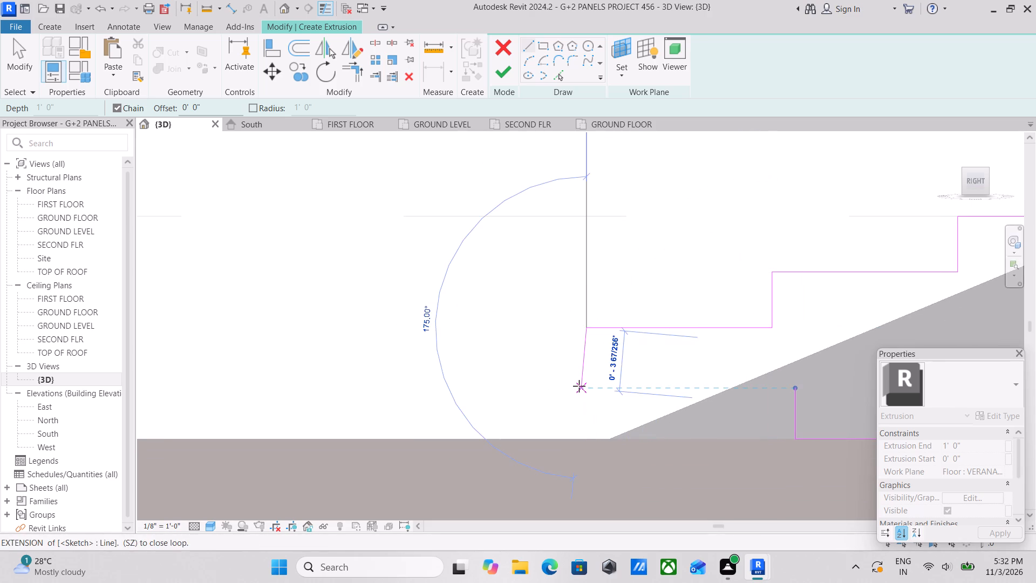
# Draw the last 6" riser down to ground level and an 11 1/4" line back to the existing base line's end.
pyautogui.click(580, 440)
pyautogui.moveTo(638, 455); pyautogui.dragTo(548, 429, button='middle')
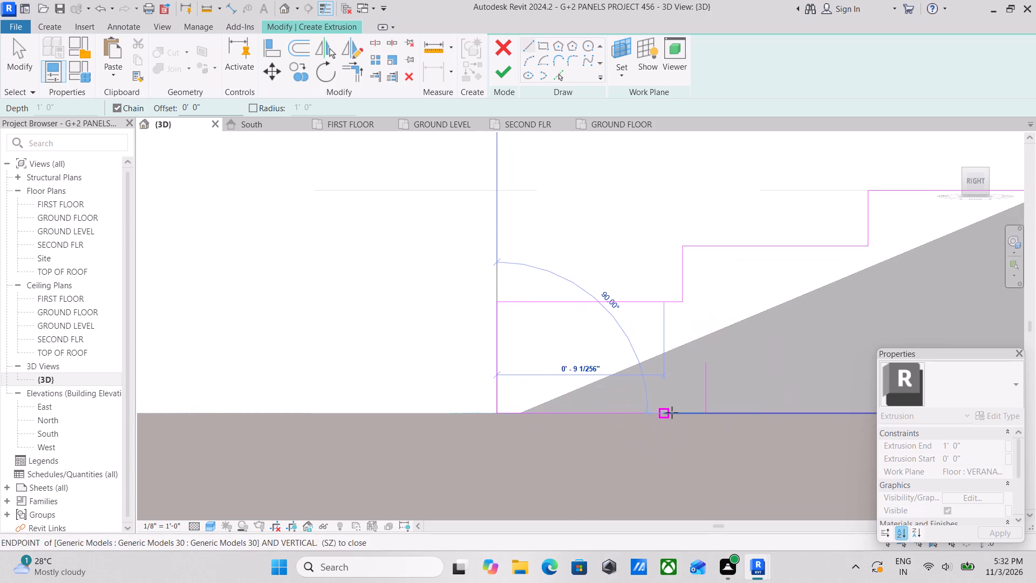
pyautogui.click(707, 417)
pyautogui.press('Escape')
pyautogui.scroll(3, 714, 402)
pyautogui.press('Escape')
pyautogui.press('Escape')
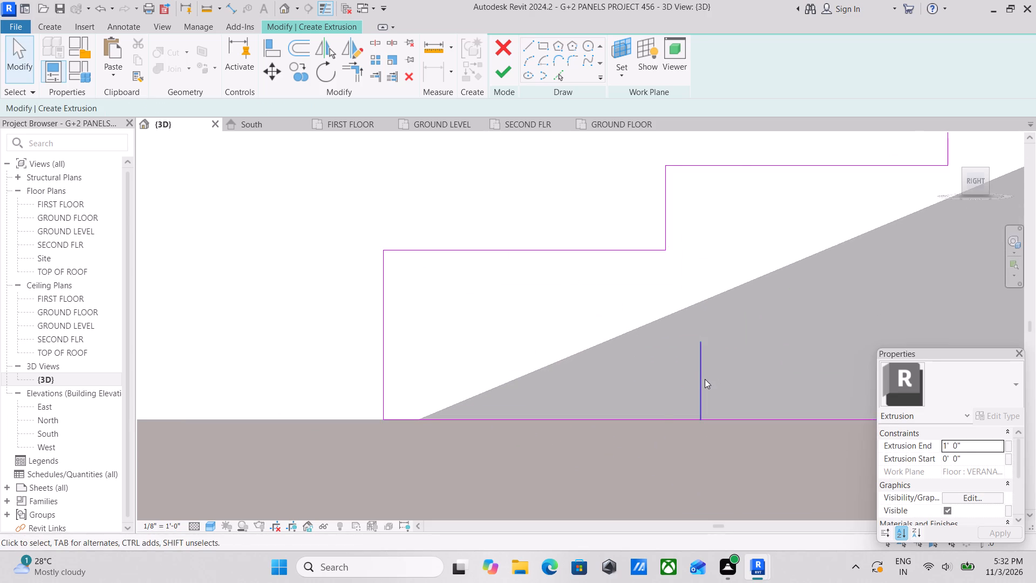
# Delete the leftover 2 3/4" vertical line inside the stepped profile.
pyautogui.click(705, 379)
pyautogui.rightClick(705, 379)
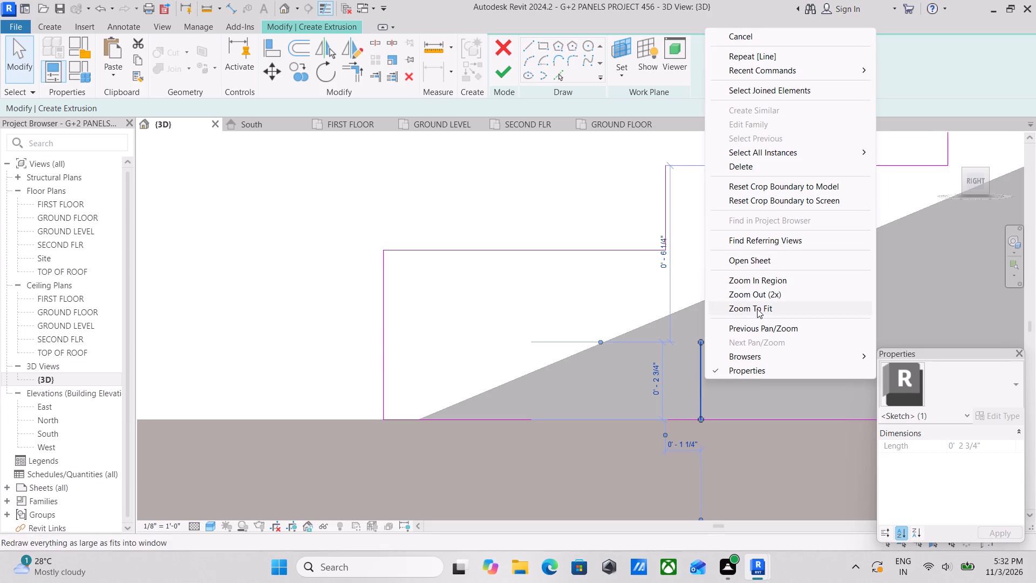
pyautogui.click(769, 171)
# Finish the stepped extrusion sketch with its 1' 0" depth and complete the in-place model.
pyautogui.scroll(-2, 697, 304)
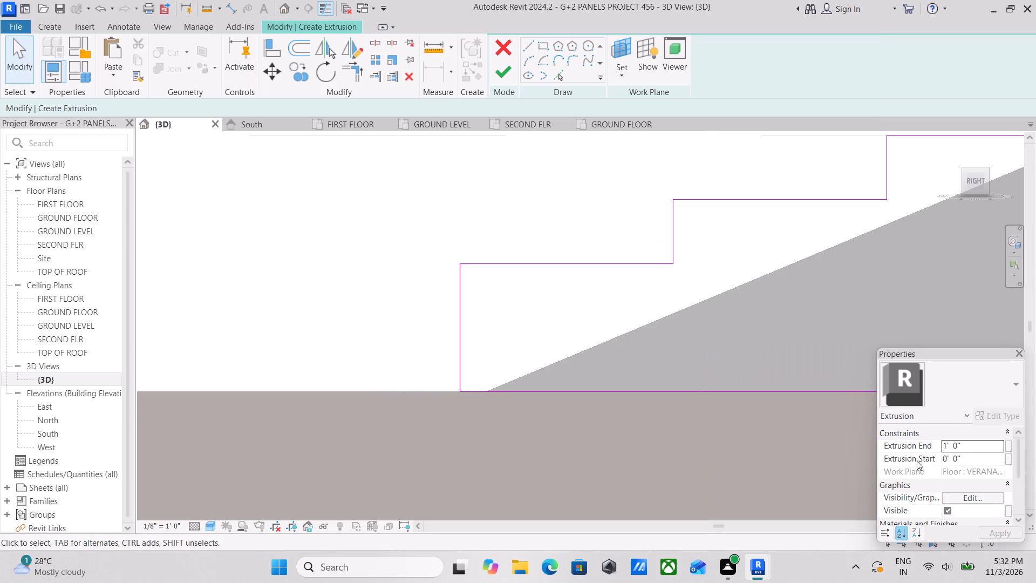
pyautogui.scroll(-3, 978, 497)
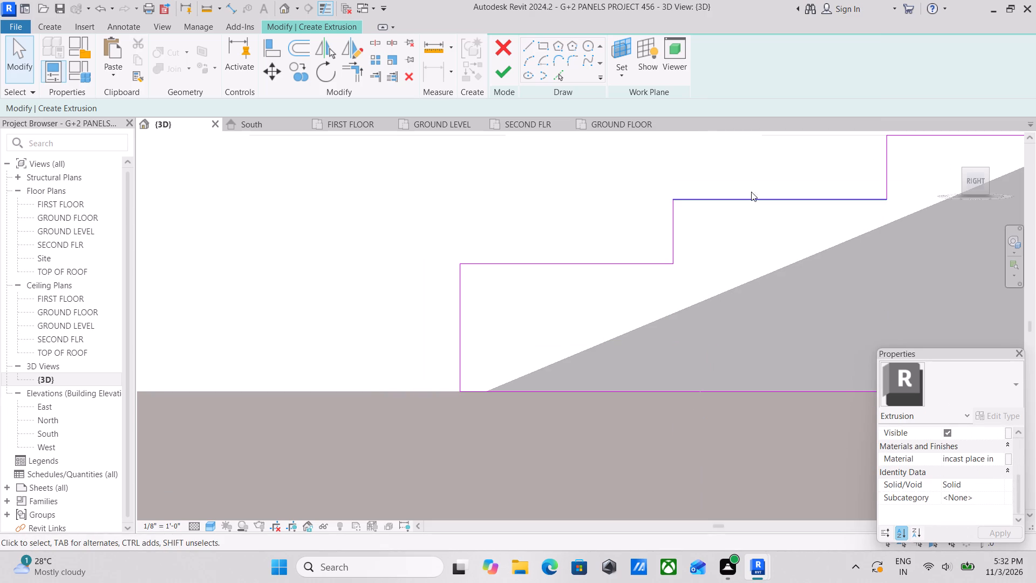
pyautogui.click(506, 72)
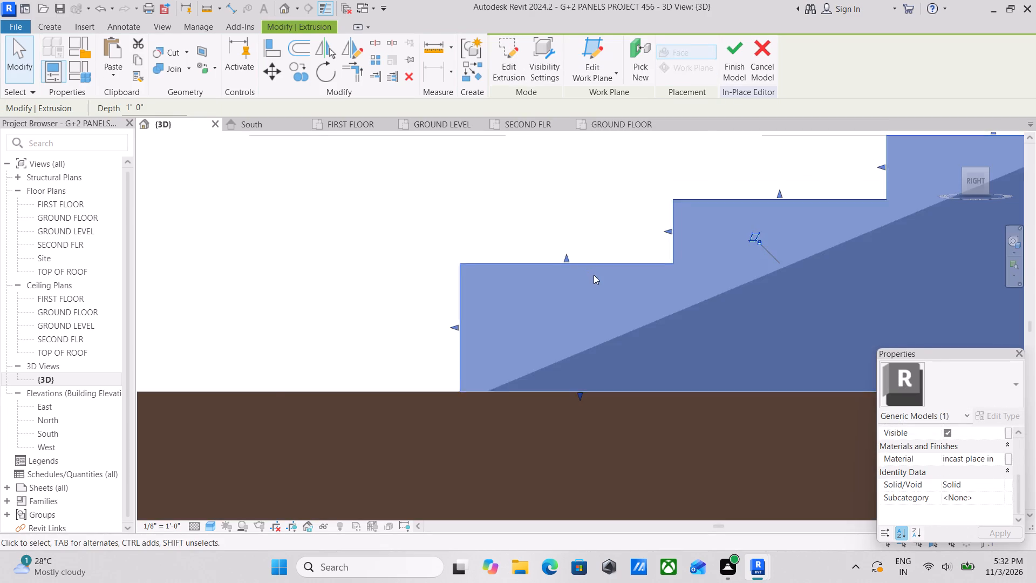
pyautogui.scroll(-2, 595, 278)
pyautogui.click(732, 42)
# Stretch the inner end of the stepped model along the veranda slab's front edge until it meets the concrete slope.
pyautogui.scroll(-2, 739, 231)
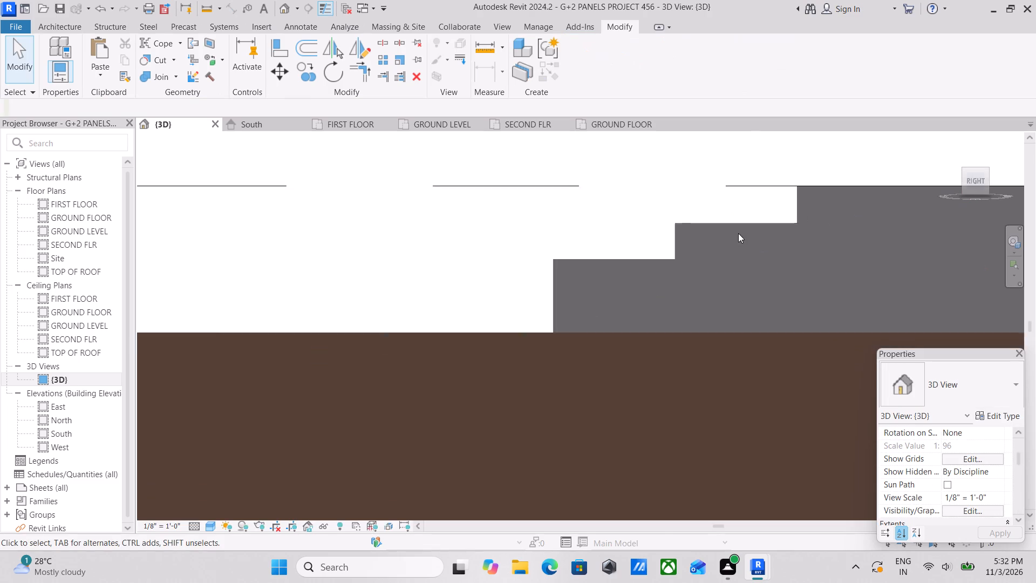
pyautogui.scroll(-1, 738, 233)
pyautogui.keyDown('shift'); pyautogui.moveTo(671, 236); pyautogui.dragTo(789, 316, button='middle'); pyautogui.keyUp('shift')
pyautogui.scroll(-1, 772, 279)
pyautogui.moveTo(772, 278); pyautogui.dragTo(614, 103, button='middle')
pyautogui.scroll(-3, 681, 154)
pyautogui.moveTo(679, 155); pyautogui.dragTo(651, 132, button='middle')
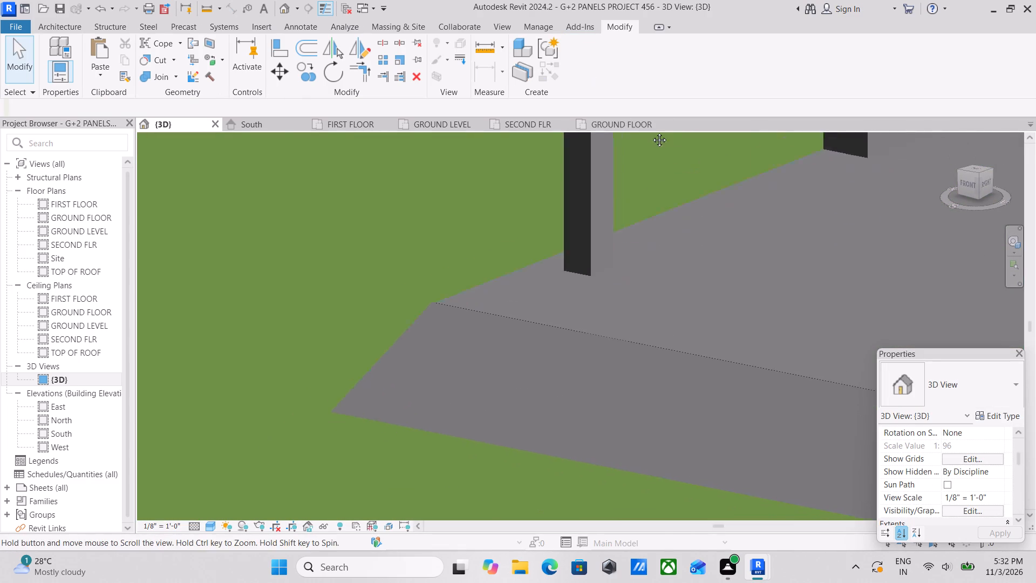
pyautogui.moveTo(651, 132); pyautogui.dragTo(556, 75, button='middle')
pyautogui.scroll(-3, 646, 154)
pyautogui.moveTo(646, 154); pyautogui.dragTo(370, 69, button='middle')
pyautogui.scroll(-4, 671, 212)
pyautogui.moveTo(622, 221); pyautogui.dragTo(415, 197, button='middle')
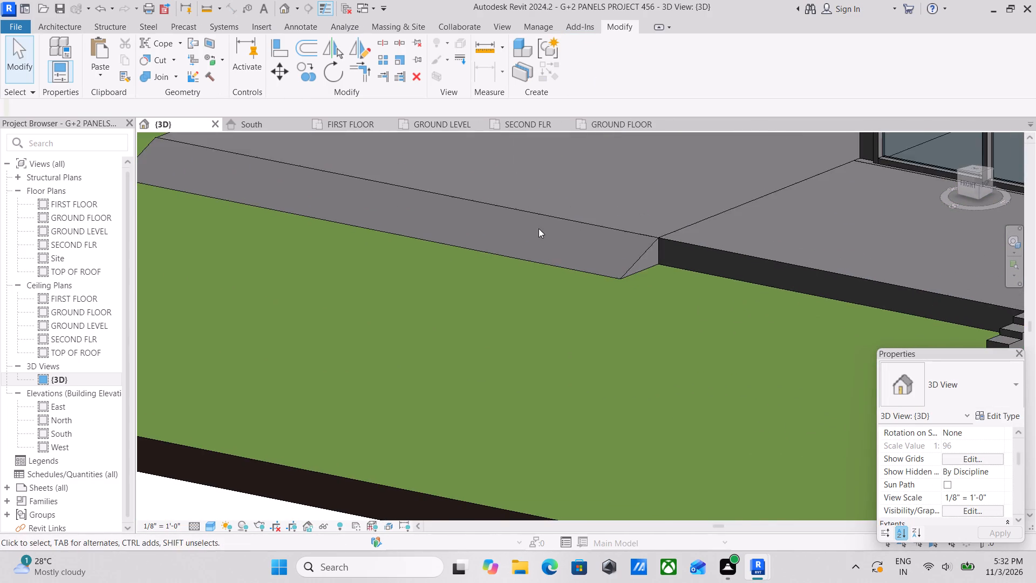
pyautogui.scroll(-2, 539, 228)
pyautogui.moveTo(530, 228); pyautogui.dragTo(395, 212, button='middle')
pyautogui.moveTo(716, 321); pyautogui.dragTo(803, 363, button='middle')
pyautogui.moveTo(762, 321); pyautogui.dragTo(371, 237, button='middle')
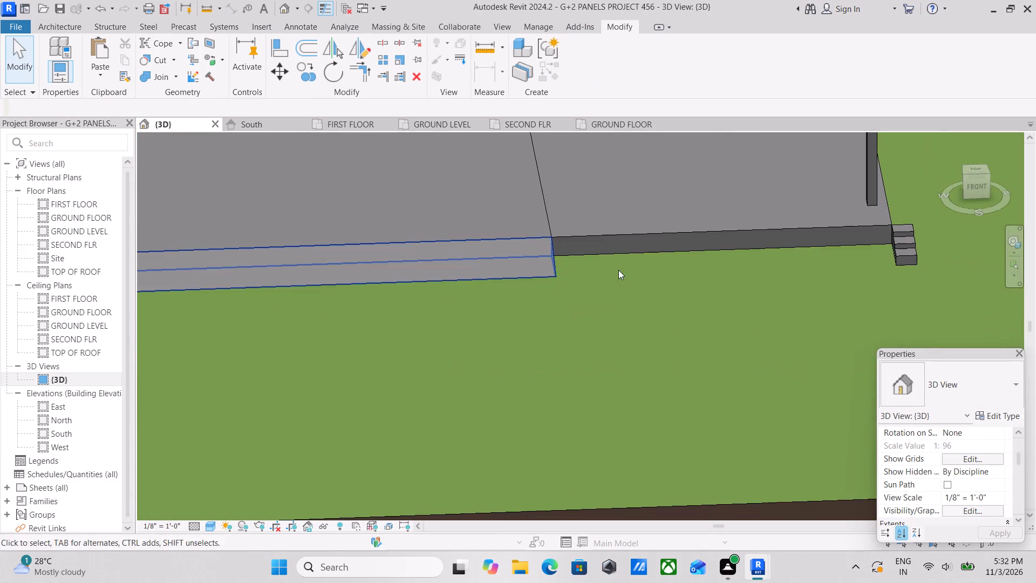
pyautogui.middleClick(631, 272)
pyautogui.scroll(2, 942, 255)
pyautogui.click(897, 236)
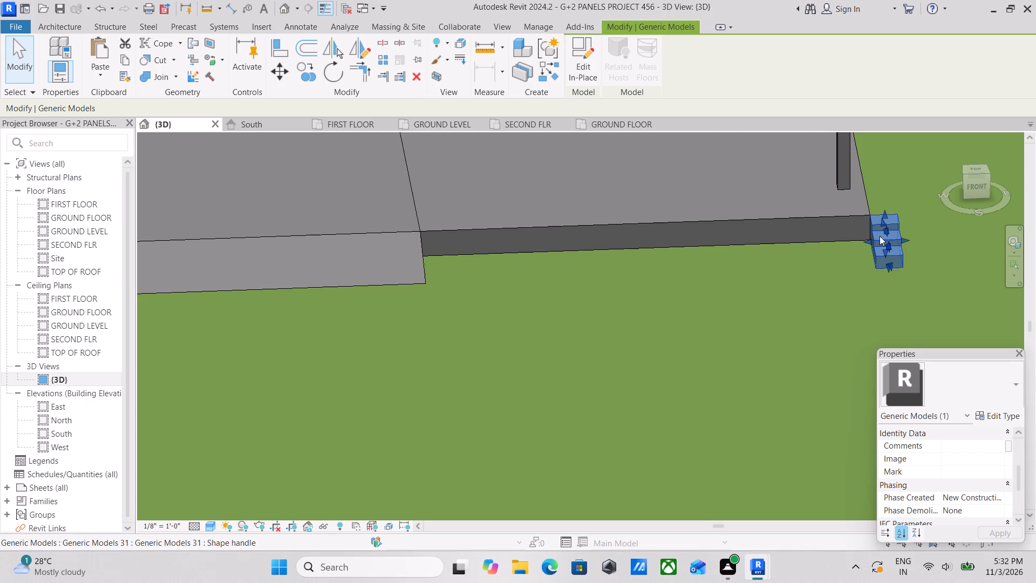
pyautogui.moveTo(864, 239); pyautogui.dragTo(499, 242)
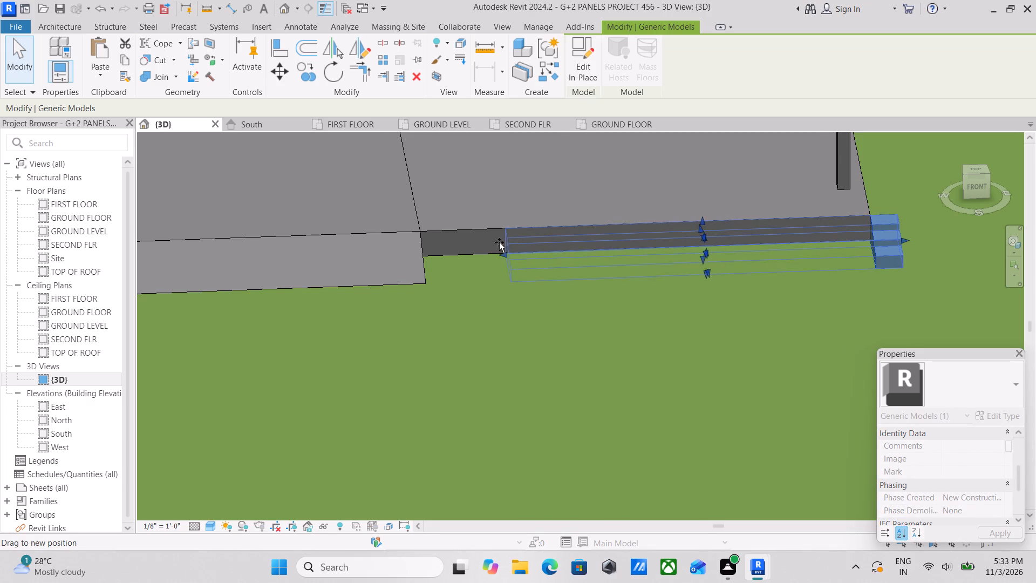
pyautogui.moveTo(499, 242); pyautogui.dragTo(426, 250)
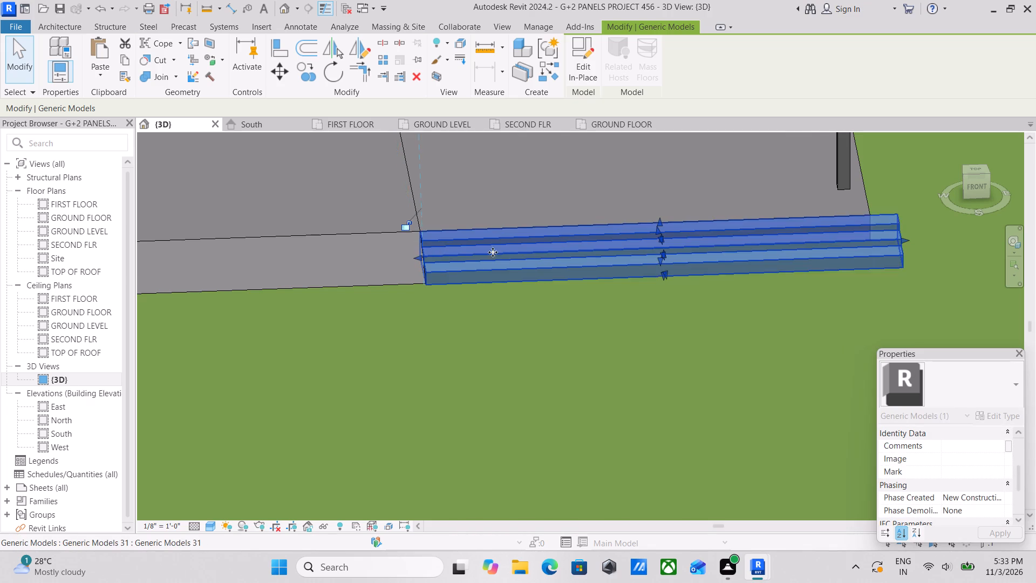
pyautogui.scroll(-2, 606, 255)
pyautogui.press('Escape')
pyautogui.scroll(-3, 782, 255)
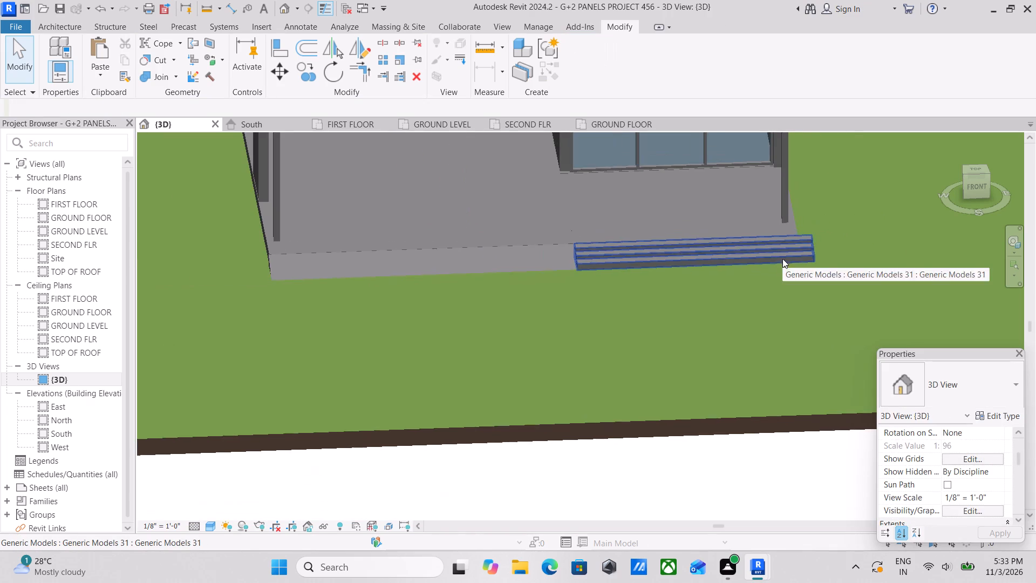
# Stretch the outer end of the stepped model along the veranda slab's front edge until it is flush with the slab's side edge.
pyautogui.moveTo(774, 270); pyautogui.dragTo(613, 288, button='middle')
pyautogui.moveTo(523, 285); pyautogui.dragTo(830, 344, button='middle')
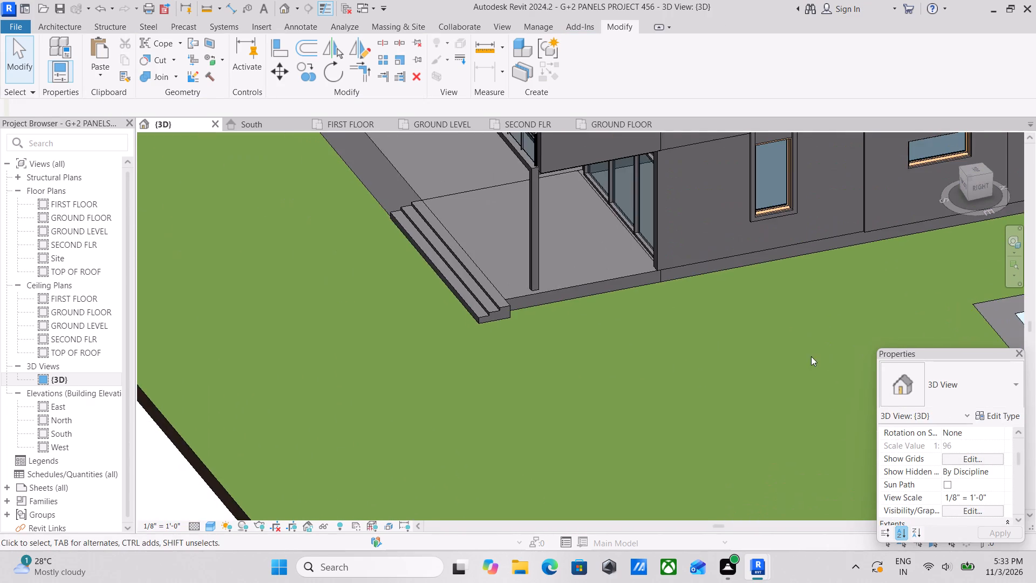
pyautogui.scroll(6, 475, 344)
pyautogui.click(535, 282)
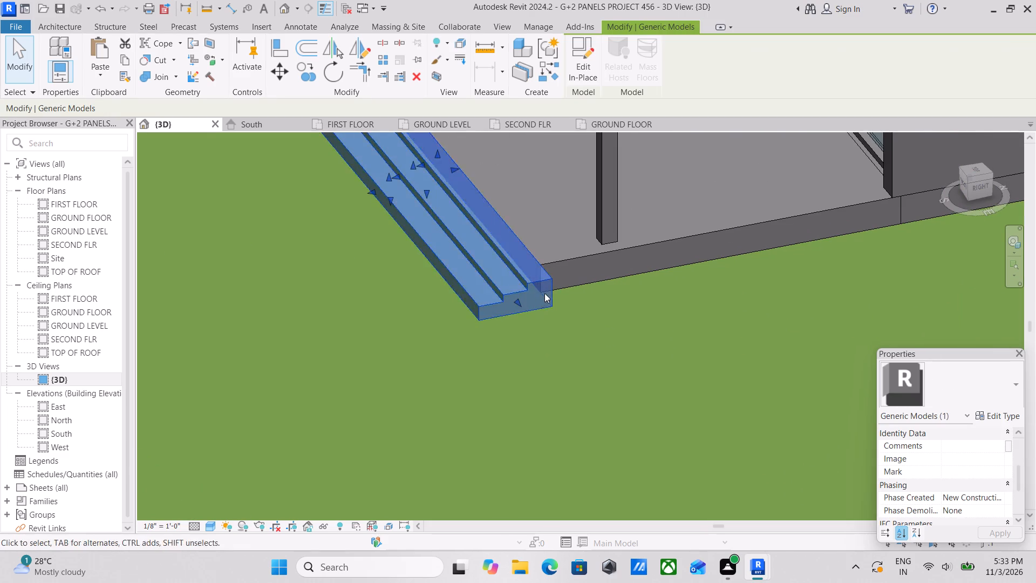
pyautogui.scroll(3, 544, 305)
pyautogui.moveTo(505, 299); pyautogui.dragTo(500, 273)
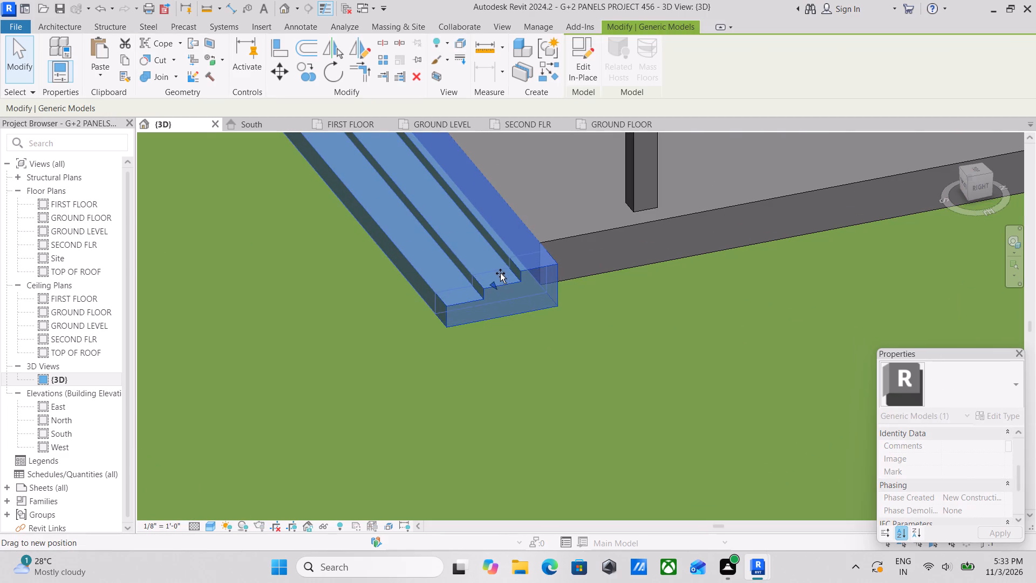
pyautogui.moveTo(500, 273); pyautogui.dragTo(500, 262)
pyautogui.scroll(2, 512, 269)
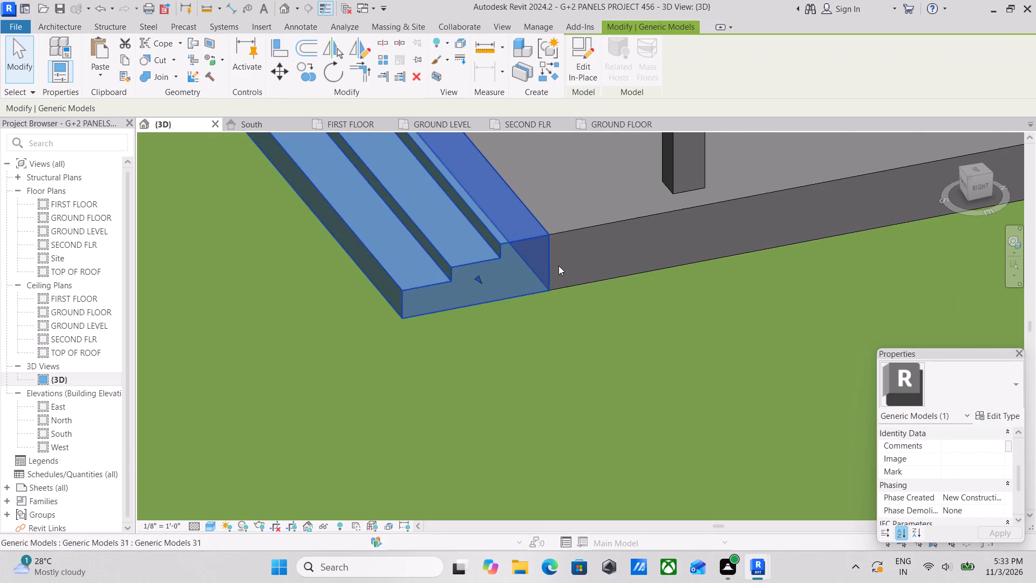
pyautogui.scroll(-2, 560, 290)
pyautogui.keyDown('shift'); pyautogui.moveTo(560, 290); pyautogui.dragTo(572, 327, button='middle'); pyautogui.keyUp('shift')
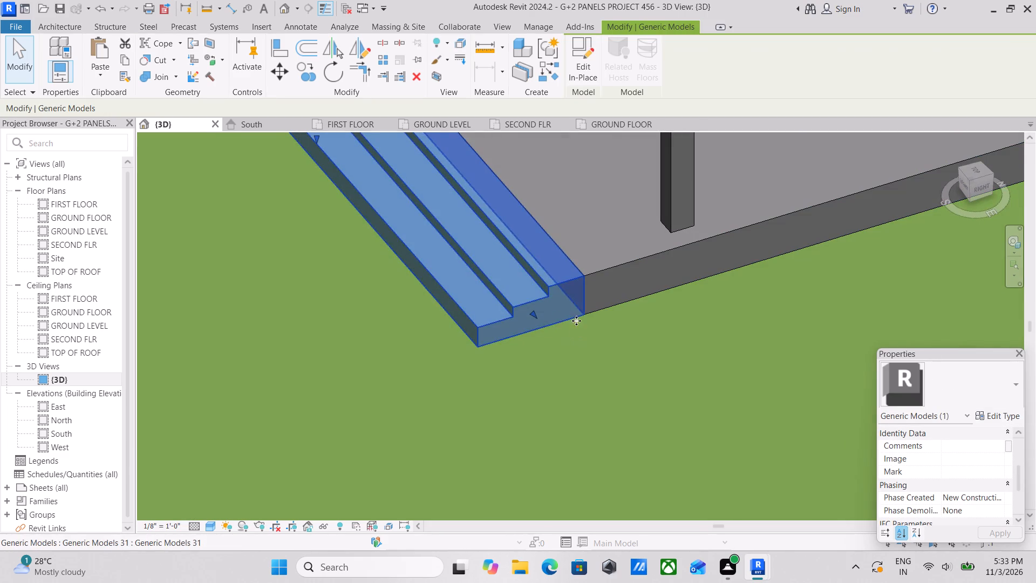
pyautogui.keyDown('shift'); pyautogui.moveTo(585, 325); pyautogui.dragTo(646, 330, button='middle'); pyautogui.keyUp('shift')
pyautogui.scroll(-3, 689, 316)
pyautogui.press('Escape')
# Examine the outer end of the entrance steps against the veranda slab's side face from the right and back.
pyautogui.scroll(-1, 711, 256)
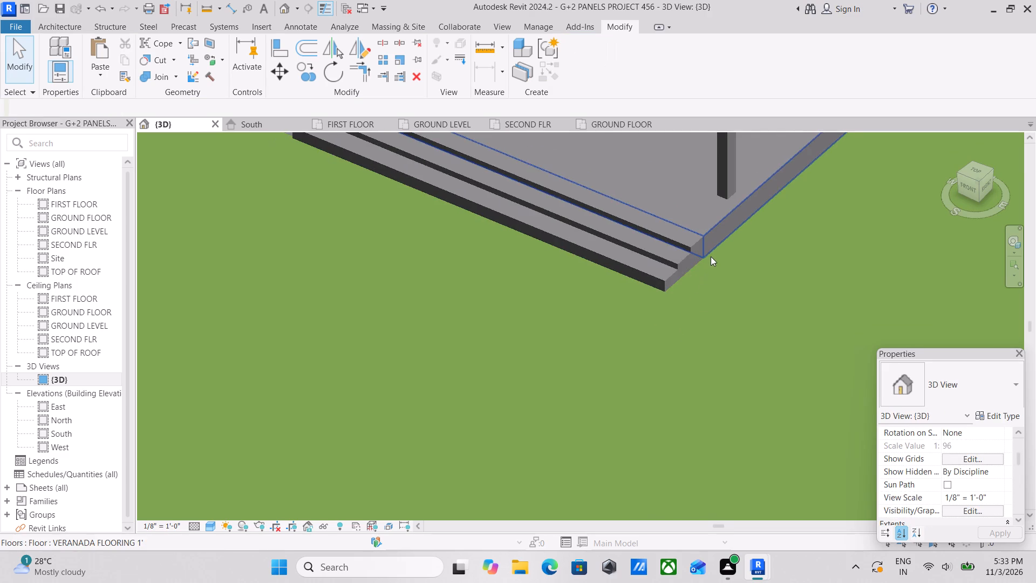
pyautogui.keyDown('shift'); pyautogui.moveTo(715, 268); pyautogui.dragTo(613, 236, button='middle'); pyautogui.keyUp('shift')
pyautogui.scroll(3, 546, 299)
pyautogui.keyDown('shift'); pyautogui.moveTo(542, 305); pyautogui.dragTo(588, 335, button='middle'); pyautogui.keyUp('shift')
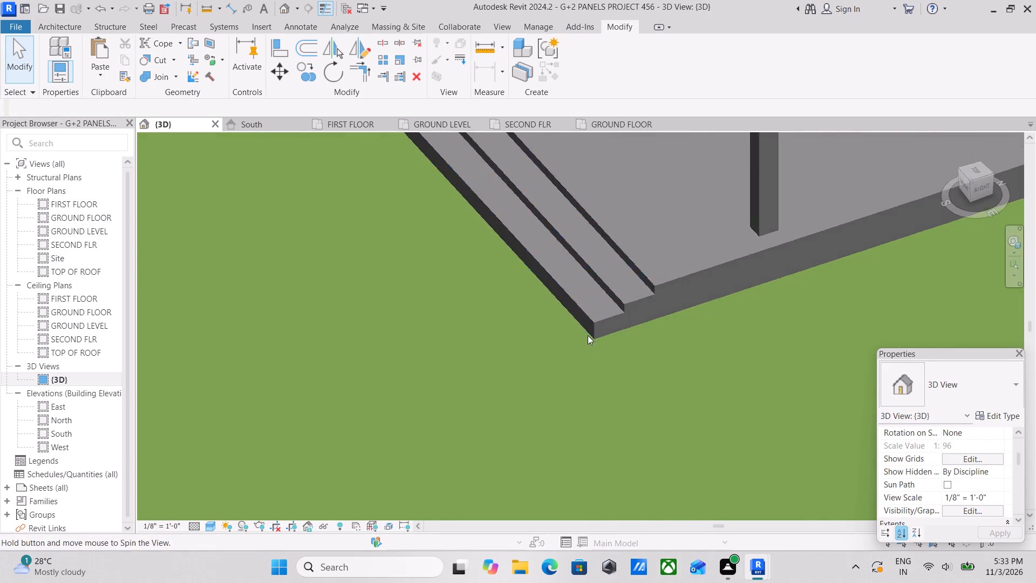
pyautogui.keyDown('shift'); pyautogui.moveTo(588, 335); pyautogui.dragTo(587, 335, button='middle'); pyautogui.keyUp('shift')
pyautogui.click(654, 281)
pyautogui.scroll(6, 657, 292)
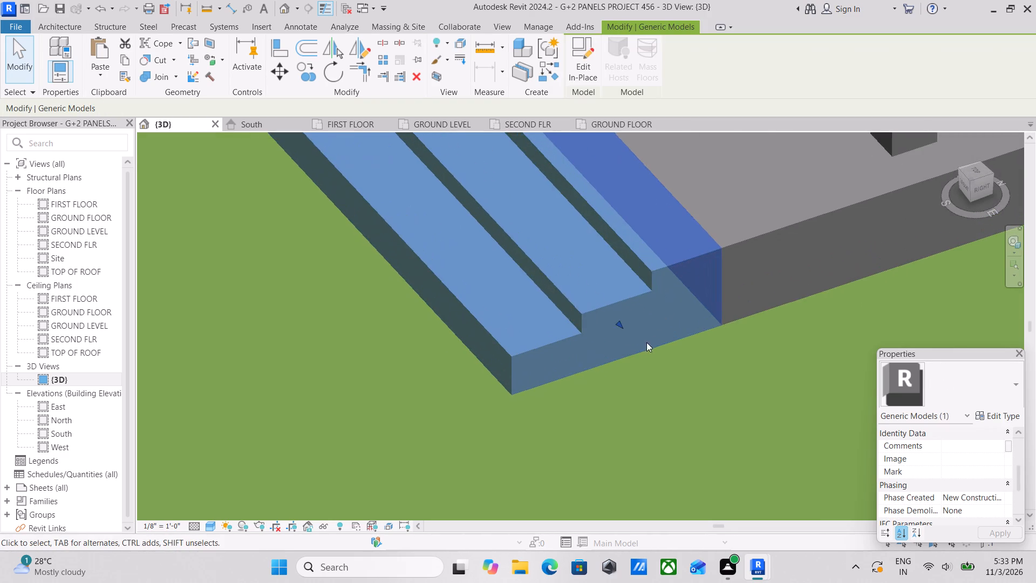
pyautogui.scroll(2, 644, 343)
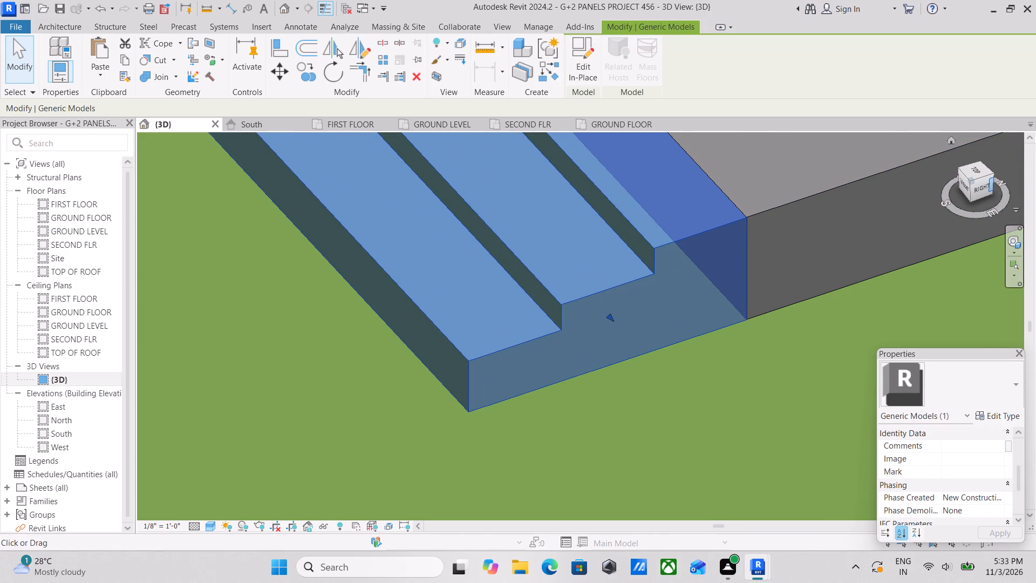
pyautogui.click(994, 175)
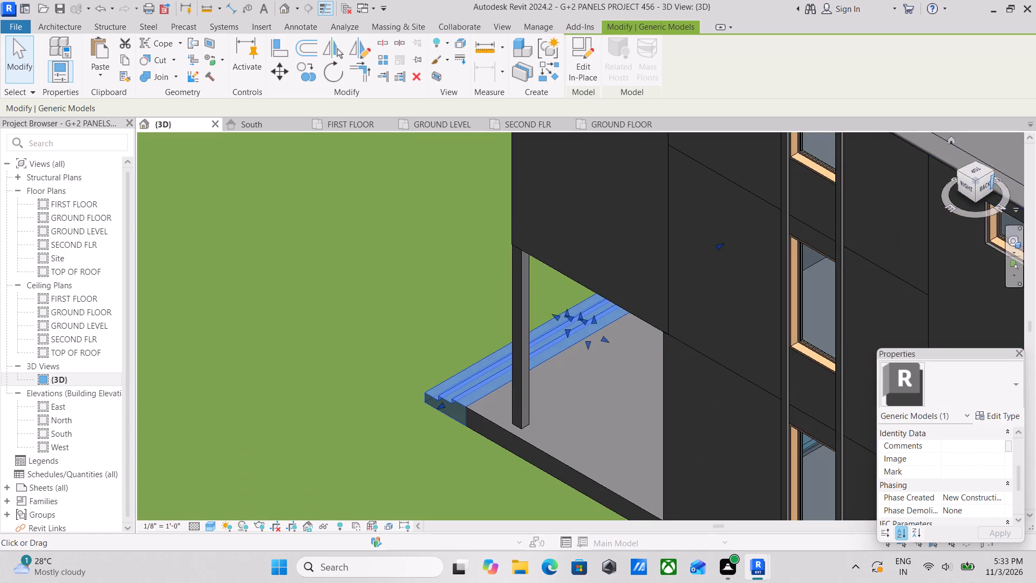
pyautogui.scroll(10, 489, 406)
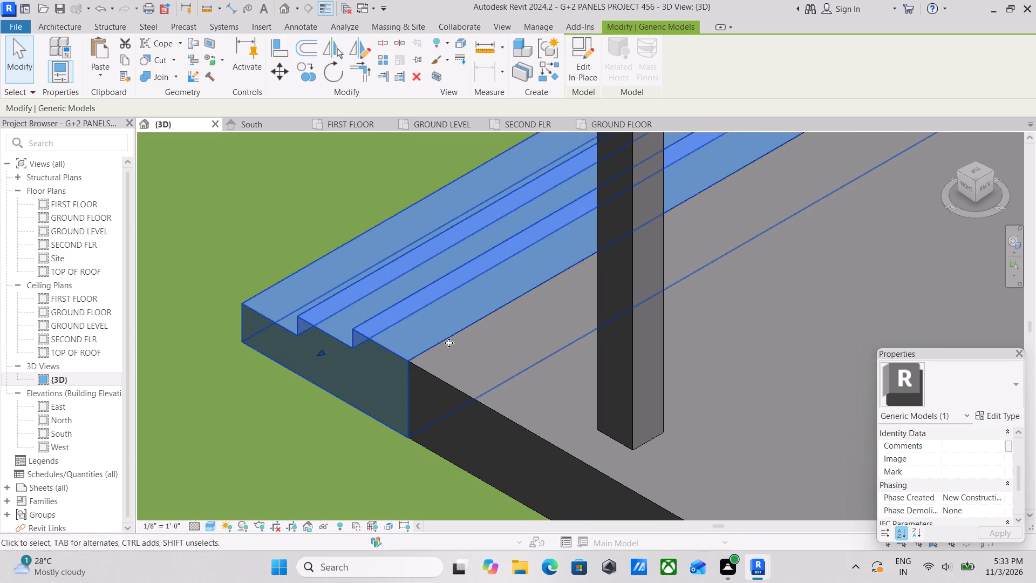
pyautogui.scroll(-3, 411, 378)
pyautogui.press('Escape')
pyautogui.scroll(3, 401, 387)
pyautogui.scroll(-4, 426, 375)
pyautogui.scroll(-2, 471, 361)
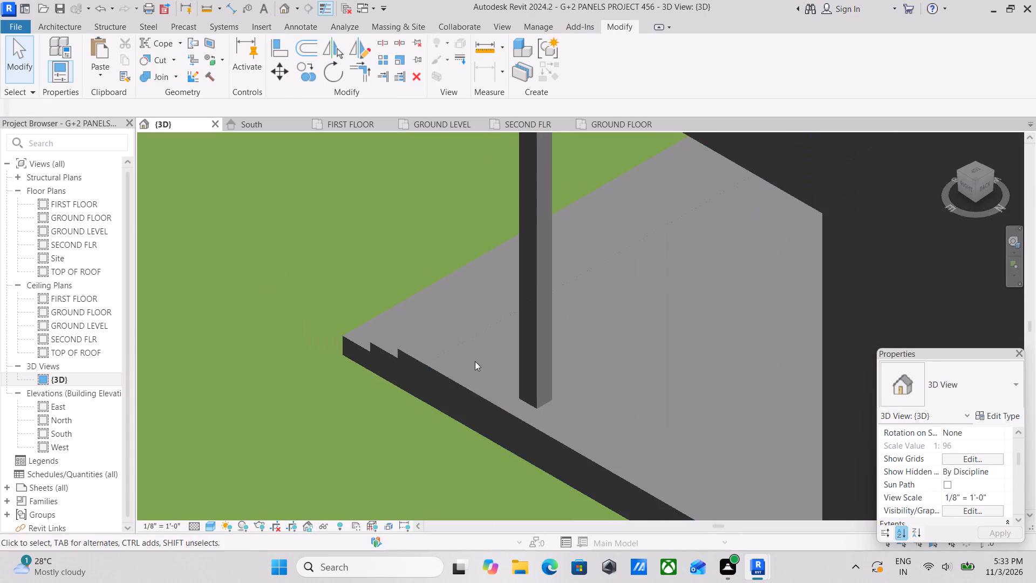
# Examine from the front and from above how the steps' outer end lines up with the slab's side edge.
pyautogui.keyDown('shift'); pyautogui.moveTo(480, 362); pyautogui.dragTo(646, 336, button='middle'); pyautogui.keyUp('shift')
pyautogui.moveTo(666, 334); pyautogui.dragTo(444, 274, button='middle')
pyautogui.scroll(-1, 444, 274)
pyautogui.keyDown('shift'); pyautogui.moveTo(603, 300); pyautogui.dragTo(765, 322, button='middle'); pyautogui.keyUp('shift')
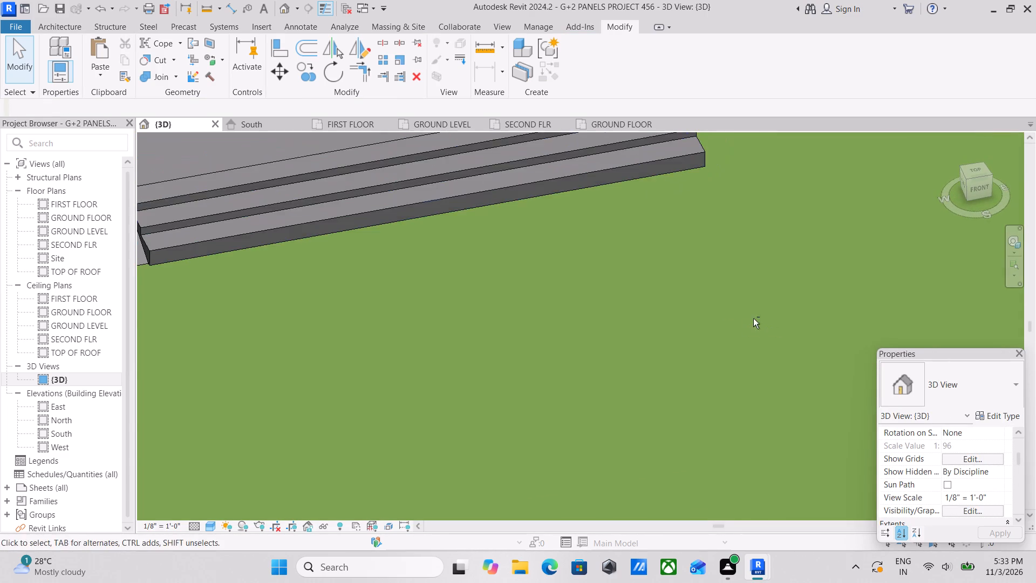
pyautogui.moveTo(705, 301); pyautogui.dragTo(728, 454, button='middle')
pyautogui.keyDown('shift'); pyautogui.moveTo(707, 321); pyautogui.dragTo(703, 379, button='middle'); pyautogui.keyUp('shift')
pyautogui.scroll(3, 715, 269)
pyautogui.moveTo(717, 265); pyautogui.dragTo(717, 273, button='middle')
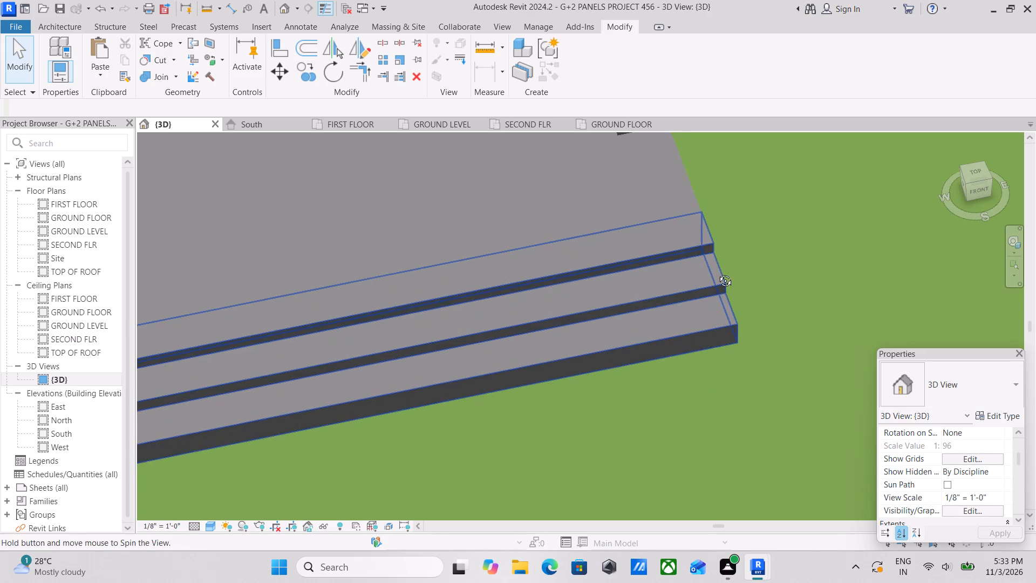
pyautogui.moveTo(717, 273); pyautogui.dragTo(727, 317, button='middle')
pyautogui.moveTo(693, 200); pyautogui.dragTo(687, 311, button='middle')
pyautogui.scroll(1, 687, 310)
pyautogui.keyDown('shift'); pyautogui.moveTo(689, 286); pyautogui.dragTo(670, 378, button='middle'); pyautogui.keyUp('shift')
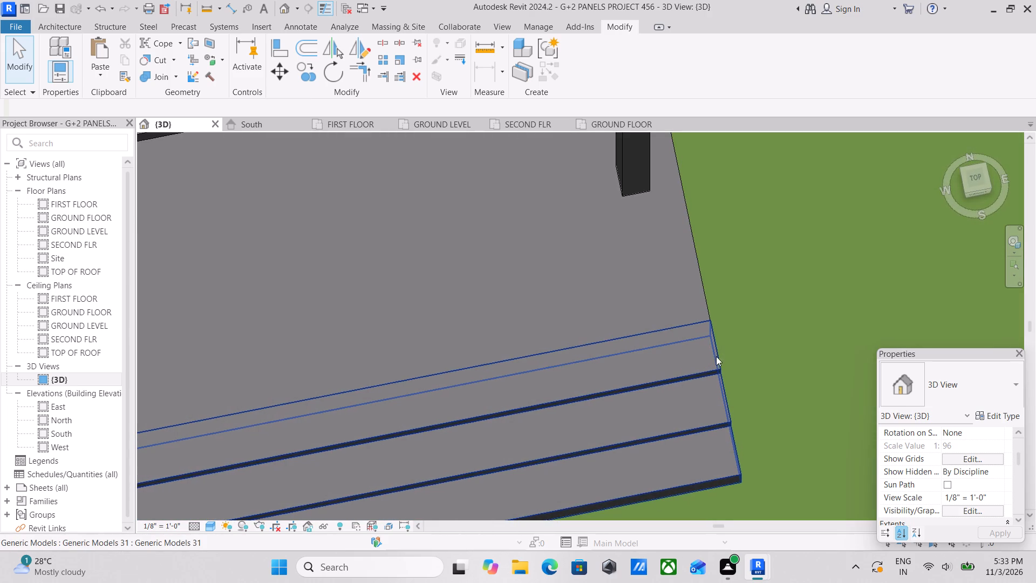
pyautogui.scroll(3, 720, 345)
pyautogui.scroll(-1, 735, 243)
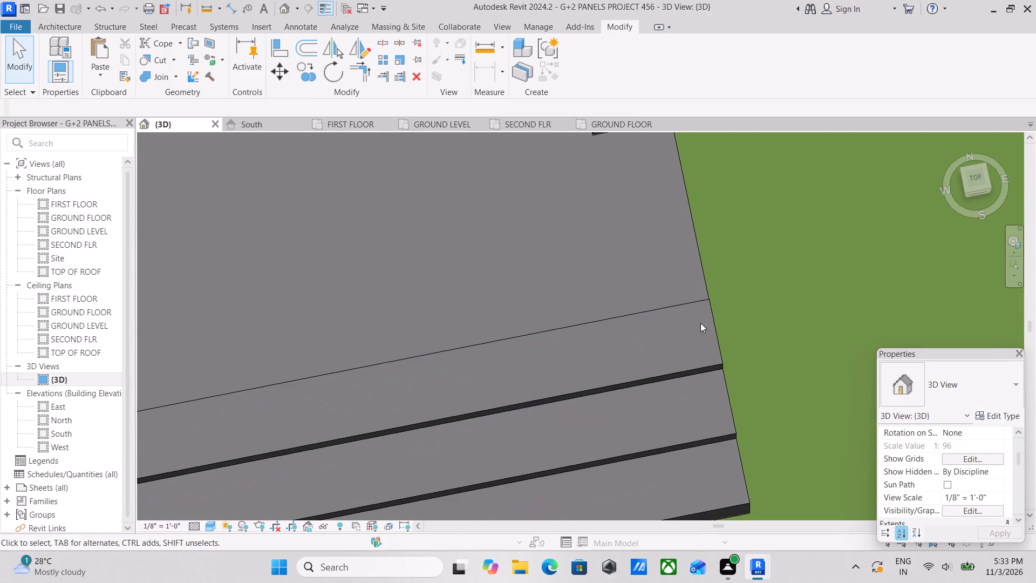
pyautogui.click(710, 311)
pyautogui.scroll(-3, 712, 282)
pyautogui.press('Escape')
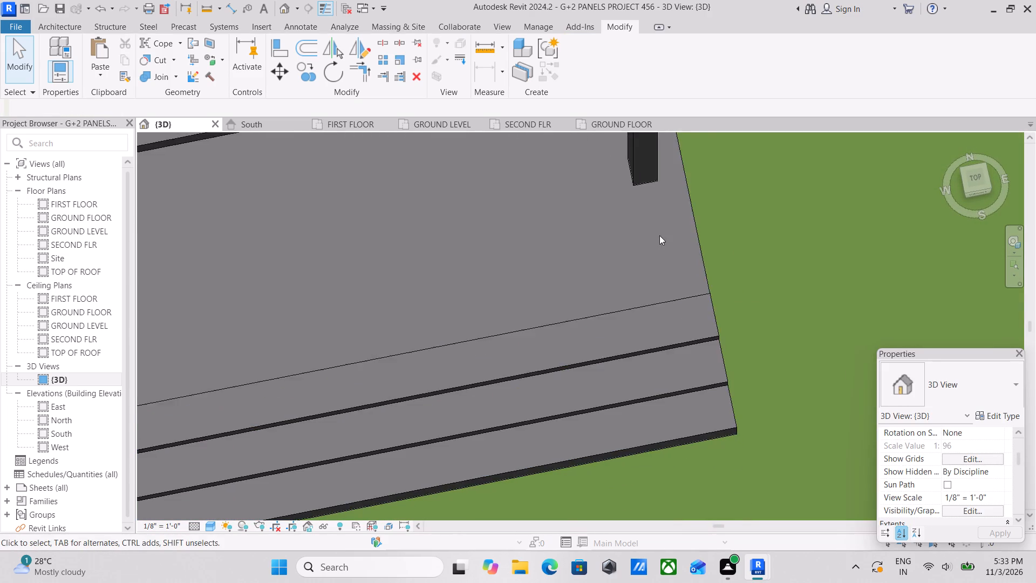
# Examine the junction between the entrance steps and the concrete slope along the veranda's front edge.
pyautogui.scroll(-5, 658, 236)
pyautogui.keyDown('shift'); pyautogui.moveTo(608, 294); pyautogui.dragTo(619, 204, button='middle'); pyautogui.keyUp('shift')
pyautogui.moveTo(506, 350); pyautogui.dragTo(589, 190, button='middle')
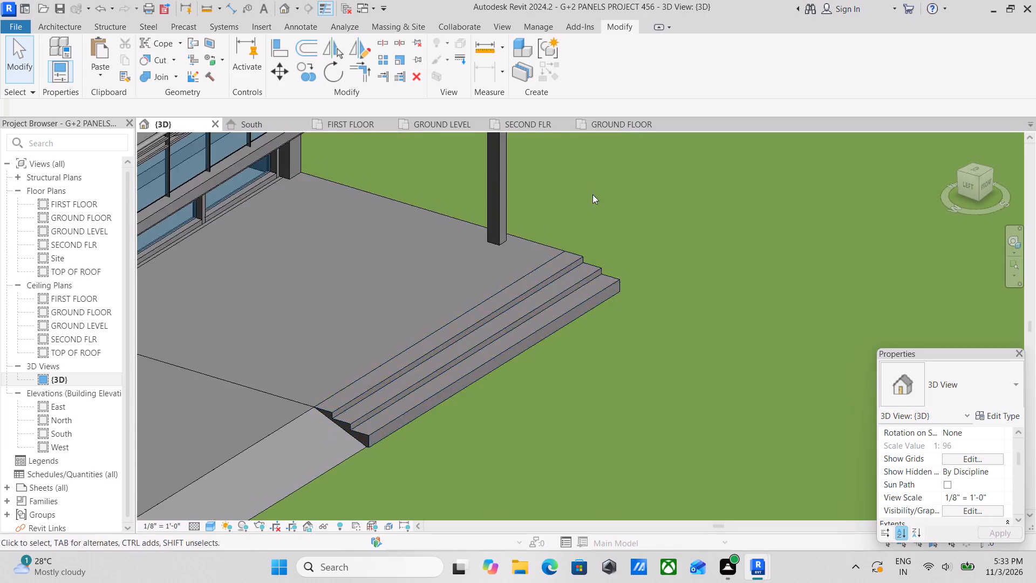
pyautogui.scroll(-3, 513, 348)
pyautogui.moveTo(514, 347); pyautogui.dragTo(728, 217, button='middle')
pyautogui.scroll(-2, 666, 328)
pyautogui.moveTo(666, 327); pyautogui.dragTo(725, 286, button='middle')
pyautogui.scroll(2, 689, 238)
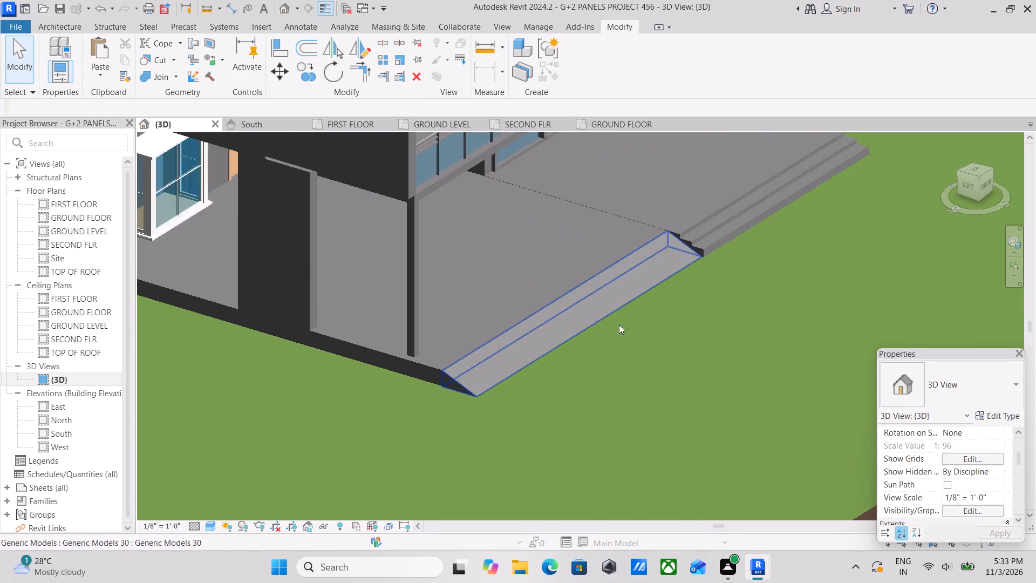
# Switch the 3D view to the Realistic visual style and inspect the materials of the slope, steps and veranda floor.
pyautogui.click(213, 523)
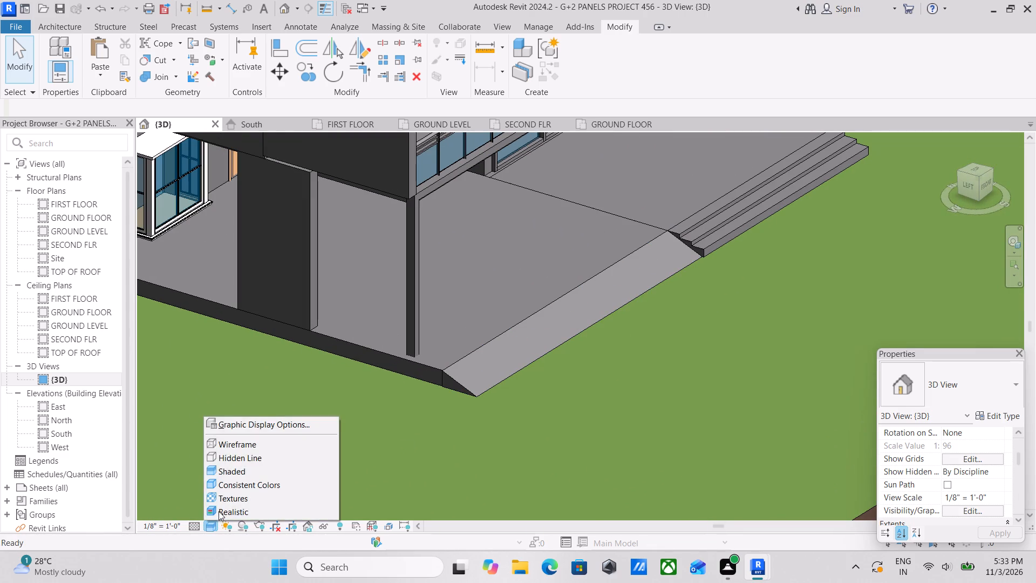
pyautogui.click(219, 511)
pyautogui.scroll(2, 600, 286)
pyautogui.moveTo(605, 280); pyautogui.dragTo(608, 358, button='middle')
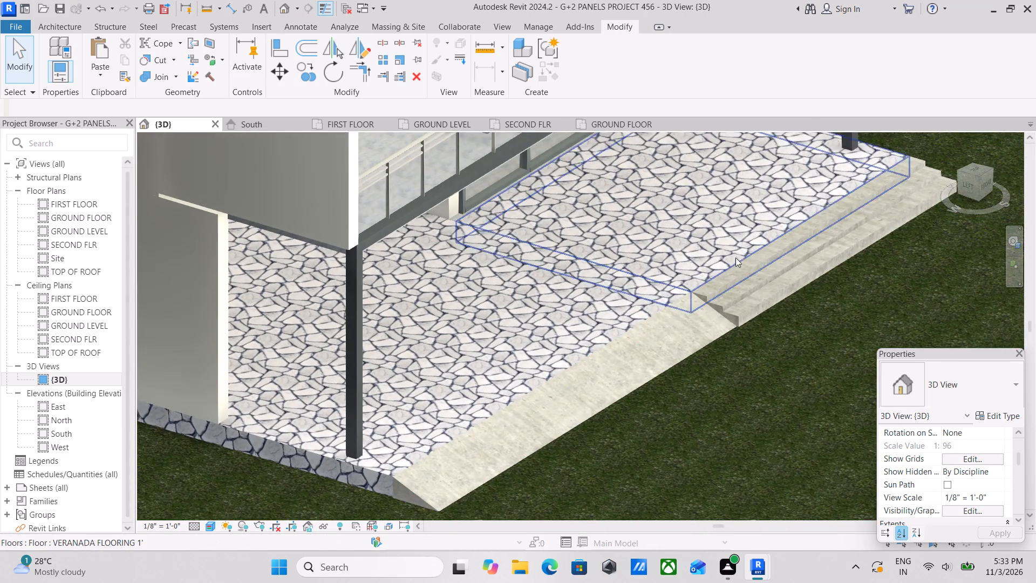
pyautogui.scroll(4, 742, 254)
pyautogui.scroll(-4, 742, 256)
pyautogui.scroll(3, 451, 469)
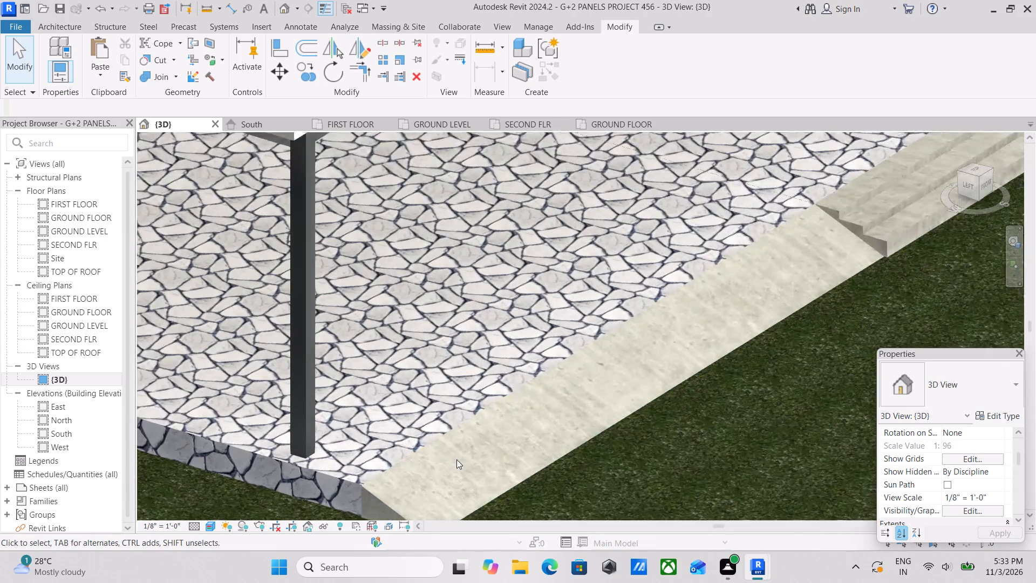
pyautogui.scroll(1, 456, 459)
pyautogui.moveTo(459, 454); pyautogui.dragTo(468, 367, button='middle')
pyautogui.scroll(5, 460, 429)
pyautogui.scroll(-5, 362, 435)
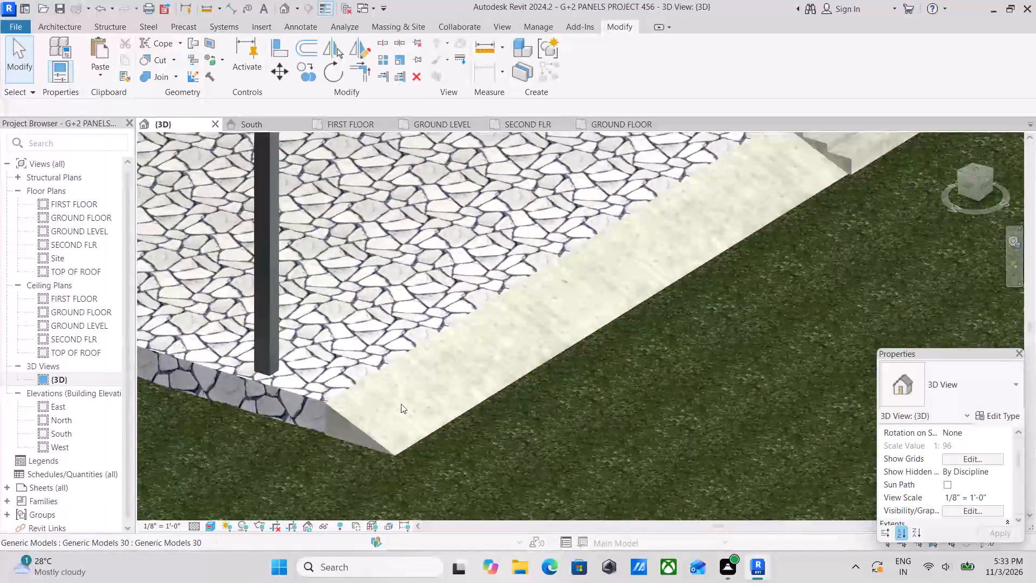
pyautogui.scroll(-13, 401, 404)
pyautogui.moveTo(536, 391); pyautogui.dragTo(541, 438, button='middle')
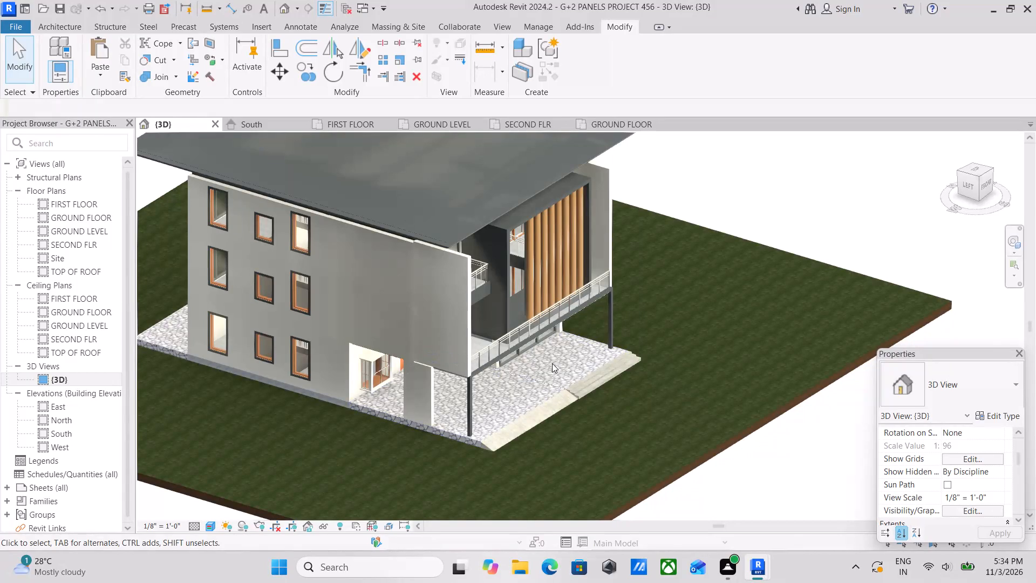
pyautogui.scroll(-4, 444, 400)
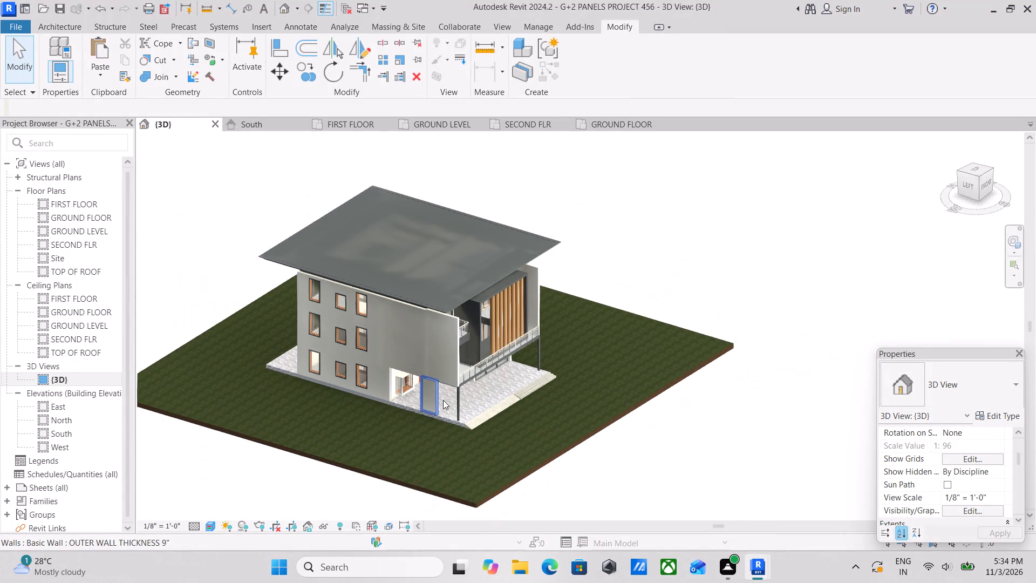
# Return the 3D view to the Shaded visual style and view the whole site from the top.
pyautogui.click(213, 526)
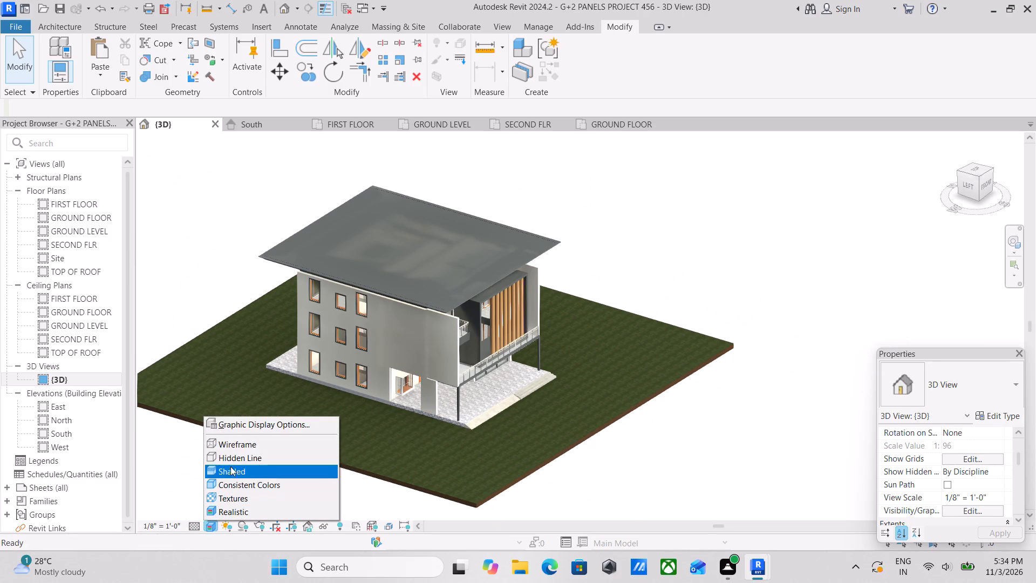
pyautogui.click(230, 468)
pyautogui.scroll(1, 768, 263)
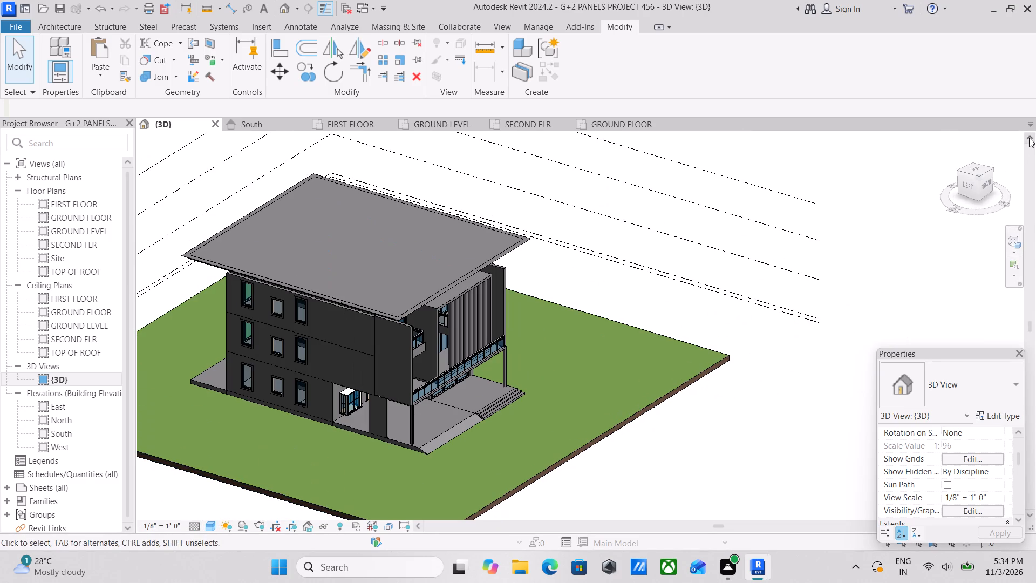
pyautogui.click(977, 171)
pyautogui.scroll(2, 698, 313)
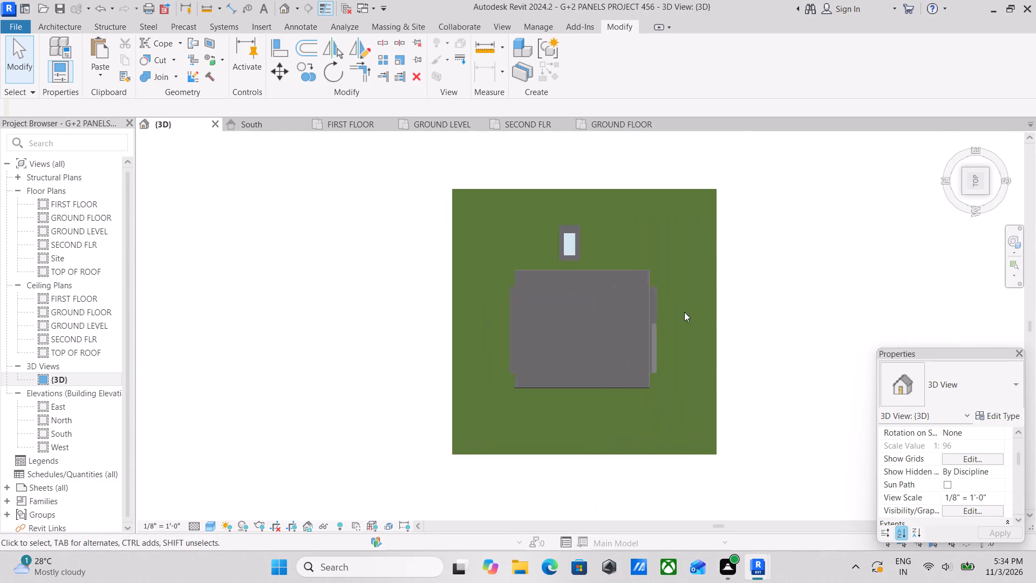
pyautogui.scroll(1, 684, 312)
pyautogui.scroll(-1, 664, 301)
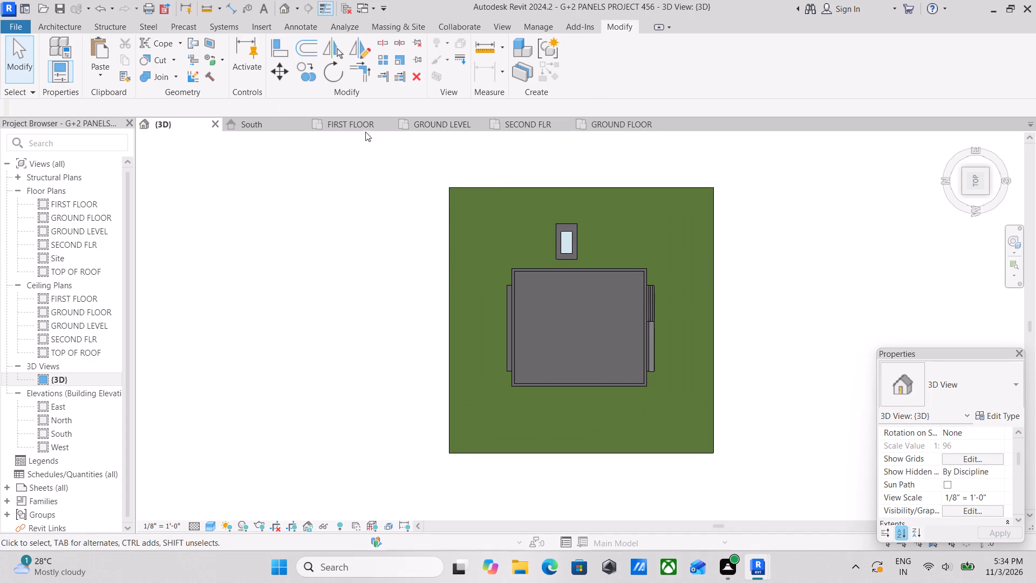
# Examine the ground-floor plan around the building, from the rear slab down to the front veranda and surrounding site.
pyautogui.click(595, 118)
pyautogui.scroll(2, 576, 261)
pyautogui.scroll(-2, 580, 265)
pyautogui.moveTo(579, 265); pyautogui.dragTo(567, 187, button='middle')
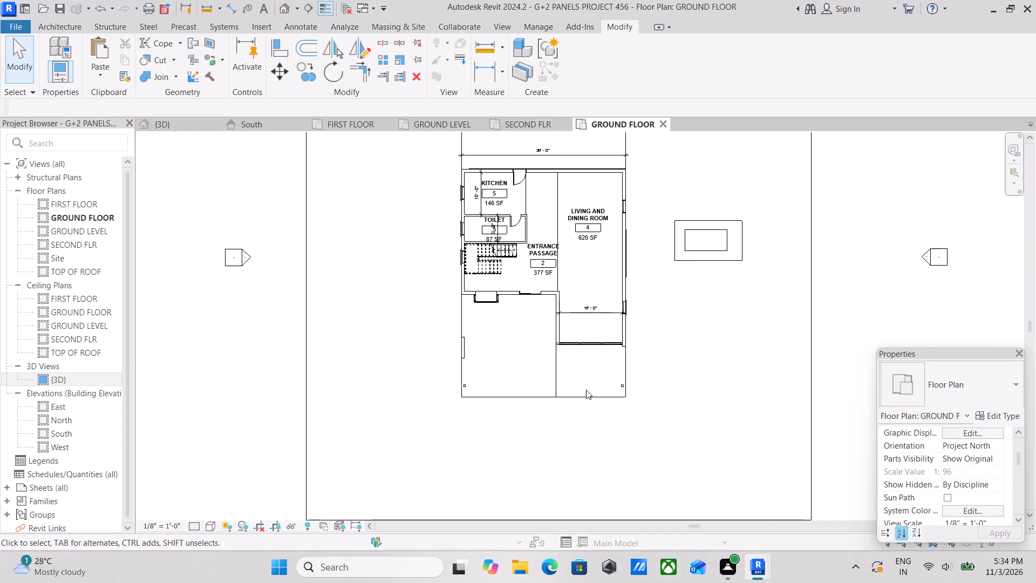
pyautogui.scroll(3, 586, 392)
pyautogui.scroll(-2, 517, 336)
pyautogui.moveTo(512, 335); pyautogui.dragTo(511, 348, button='middle')
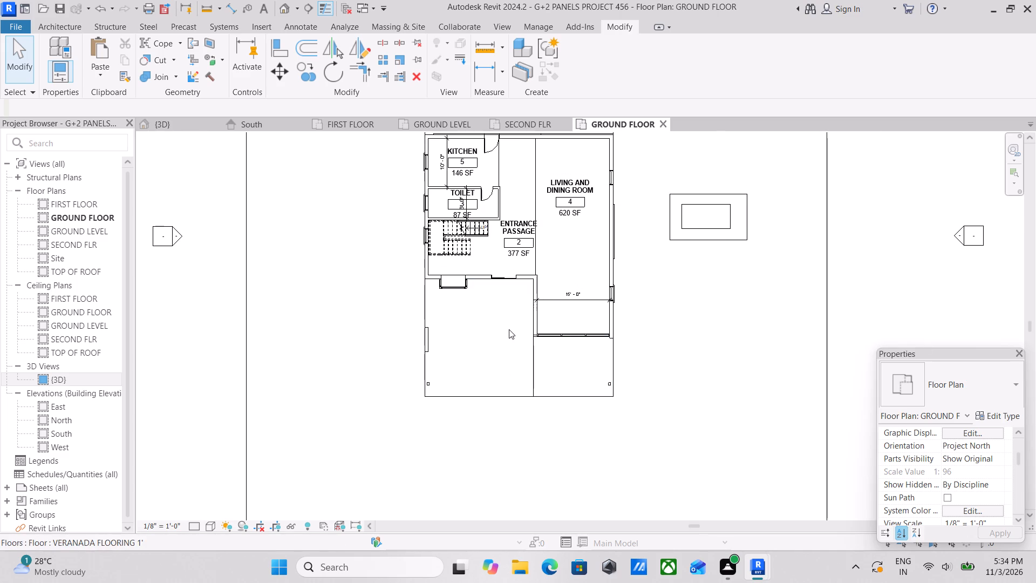
pyautogui.scroll(2, 512, 309)
pyautogui.scroll(-2, 497, 260)
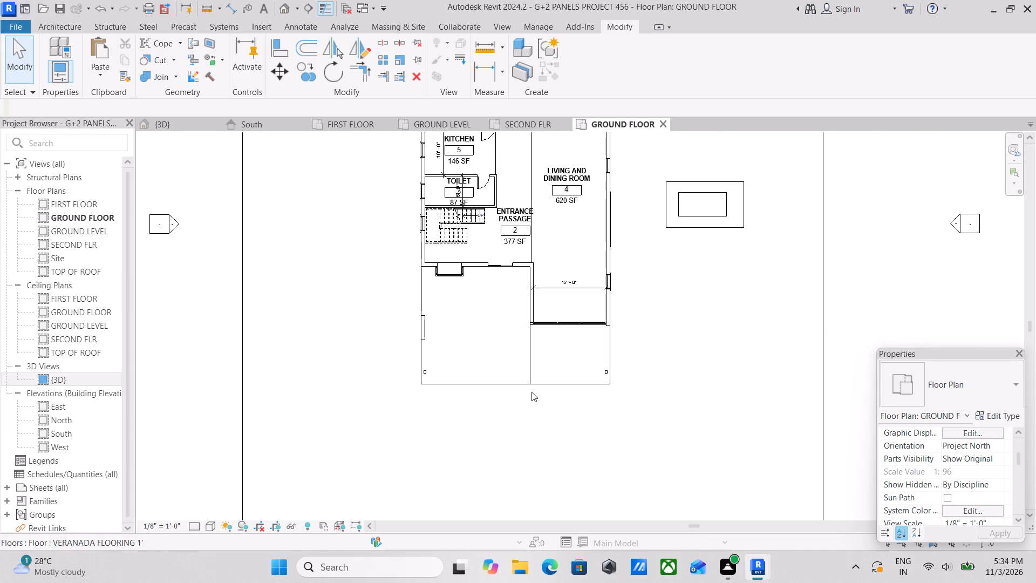
pyautogui.moveTo(487, 325); pyautogui.dragTo(487, 396, button='middle')
pyautogui.scroll(-2, 473, 247)
pyautogui.moveTo(467, 250); pyautogui.dragTo(466, 260, button='middle')
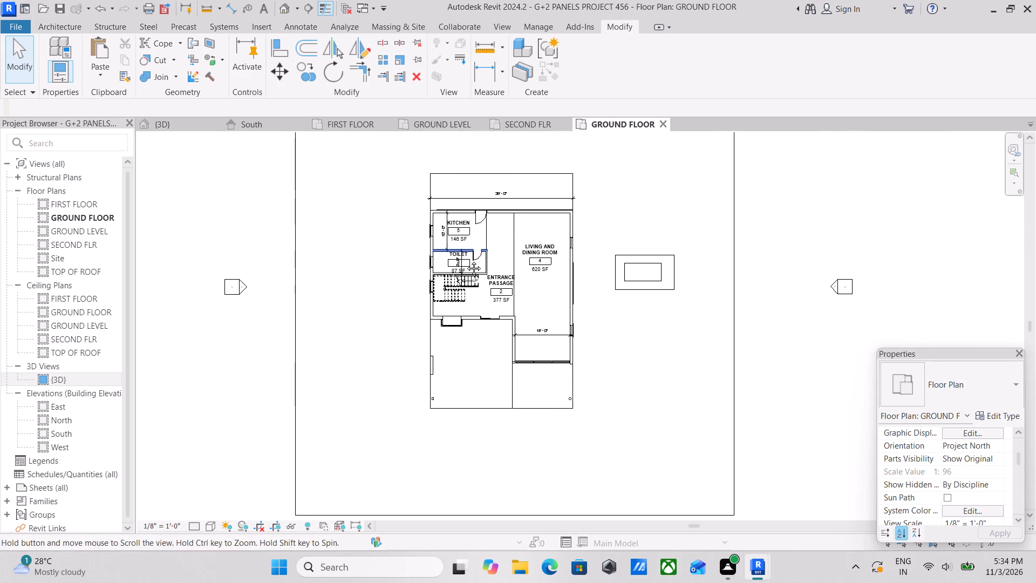
pyautogui.moveTo(466, 260); pyautogui.dragTo(467, 263, button='middle')
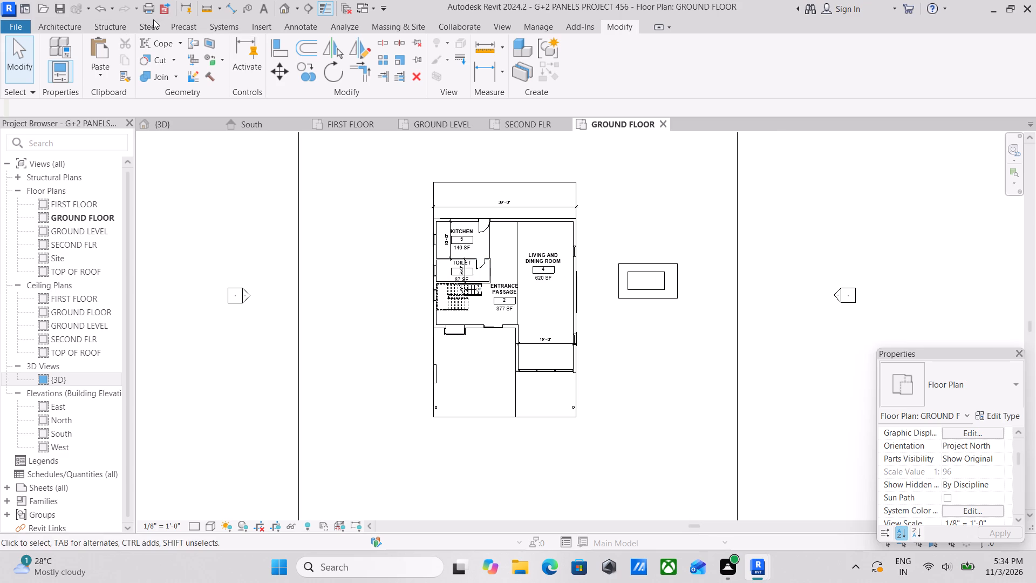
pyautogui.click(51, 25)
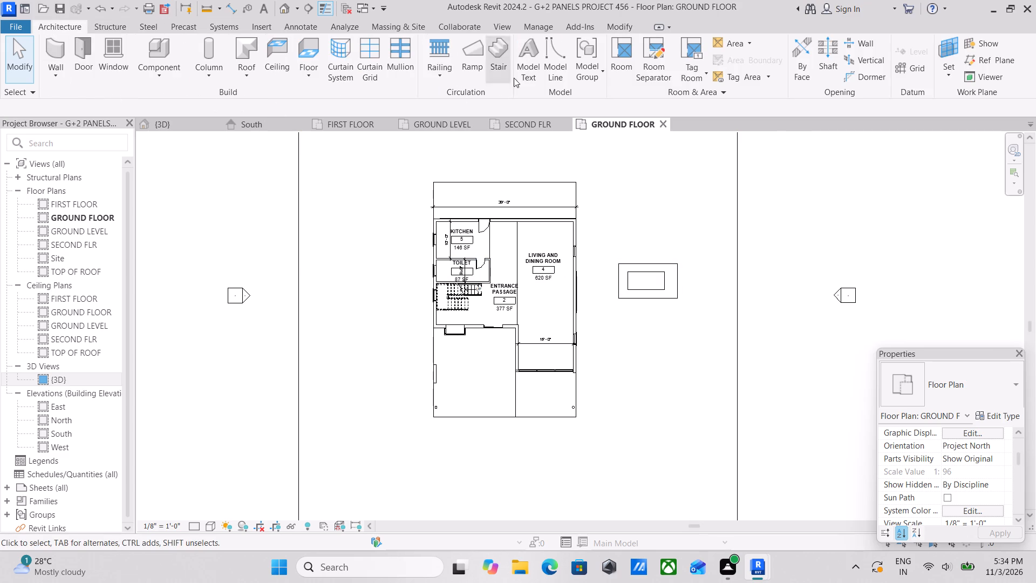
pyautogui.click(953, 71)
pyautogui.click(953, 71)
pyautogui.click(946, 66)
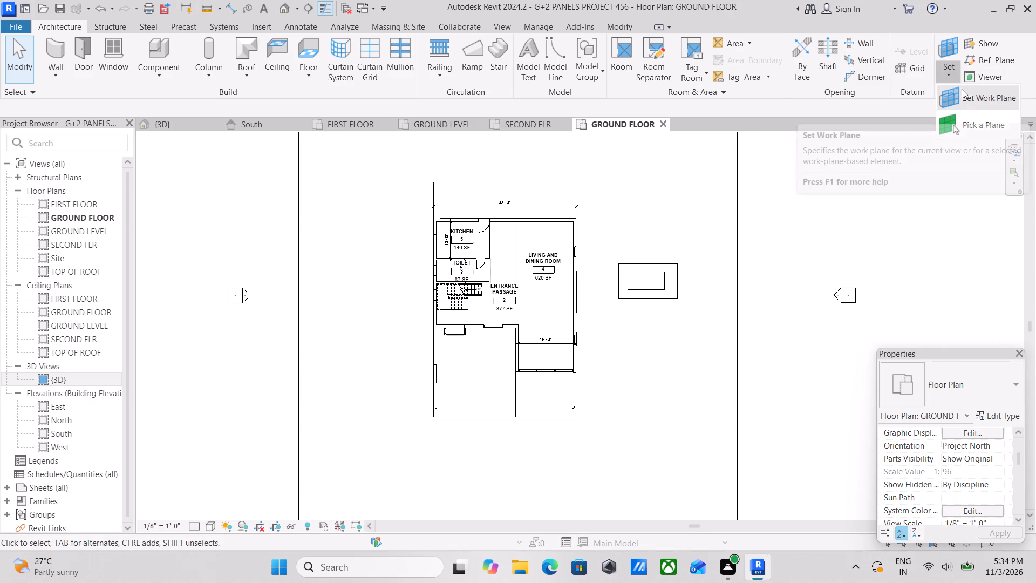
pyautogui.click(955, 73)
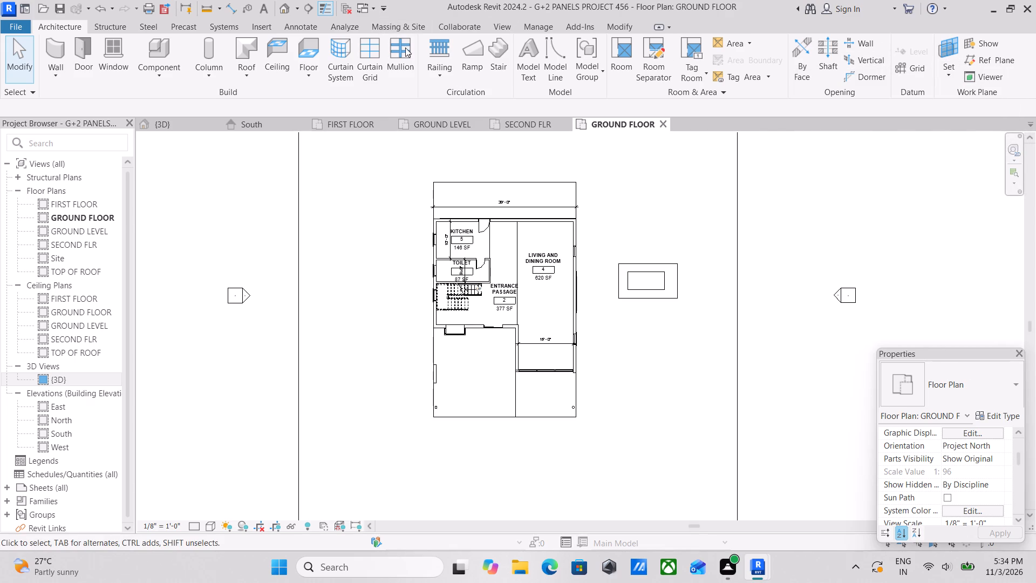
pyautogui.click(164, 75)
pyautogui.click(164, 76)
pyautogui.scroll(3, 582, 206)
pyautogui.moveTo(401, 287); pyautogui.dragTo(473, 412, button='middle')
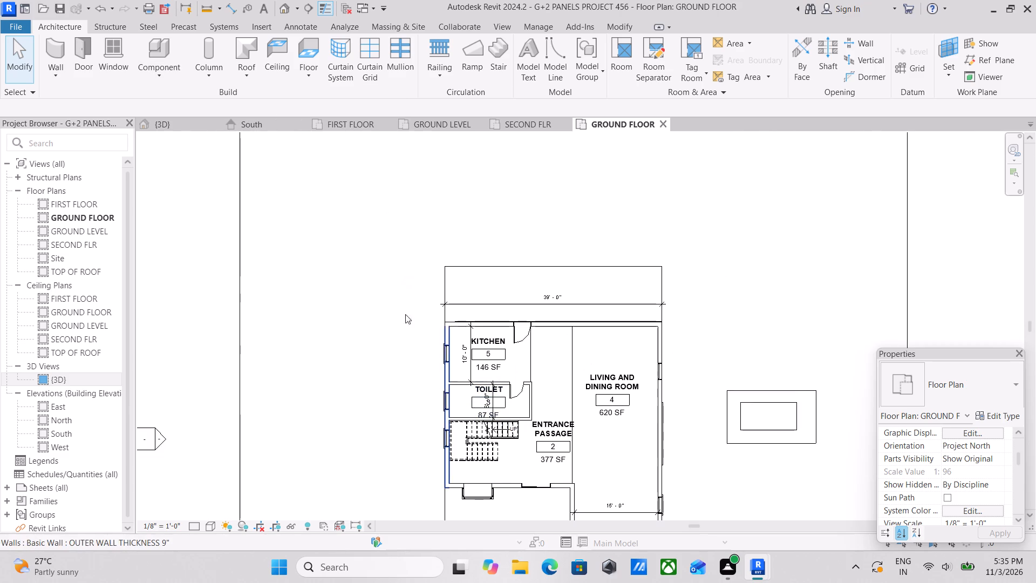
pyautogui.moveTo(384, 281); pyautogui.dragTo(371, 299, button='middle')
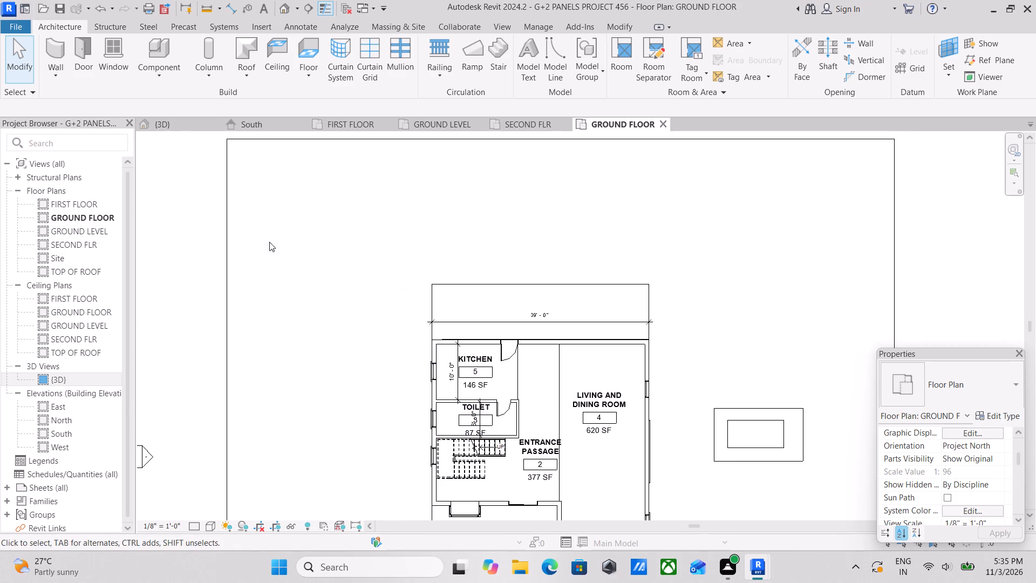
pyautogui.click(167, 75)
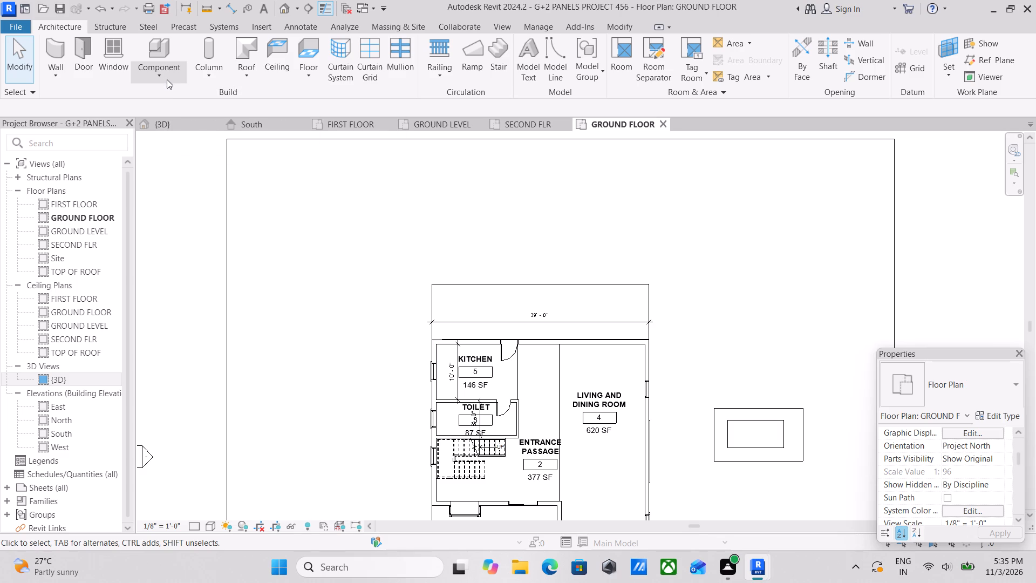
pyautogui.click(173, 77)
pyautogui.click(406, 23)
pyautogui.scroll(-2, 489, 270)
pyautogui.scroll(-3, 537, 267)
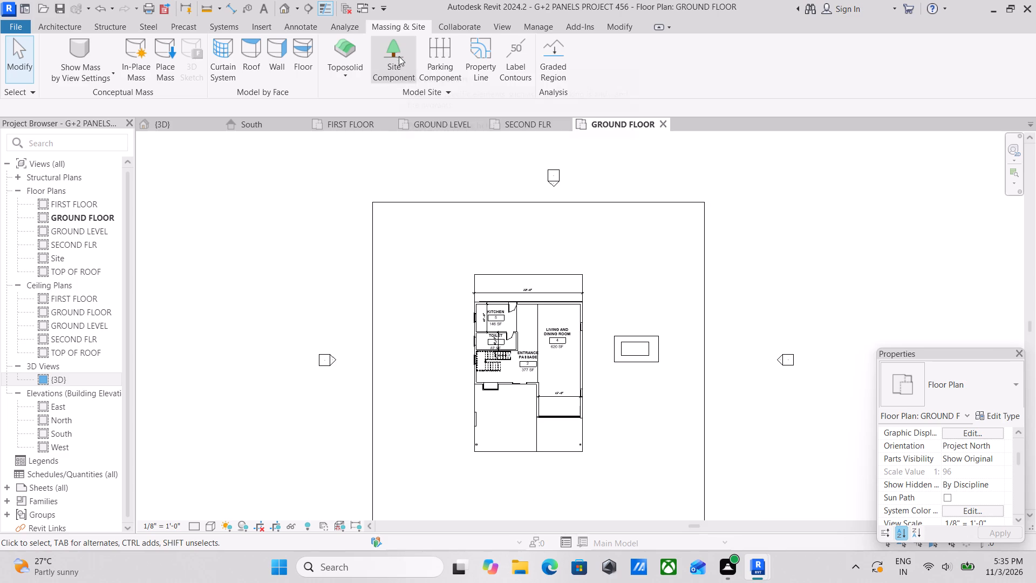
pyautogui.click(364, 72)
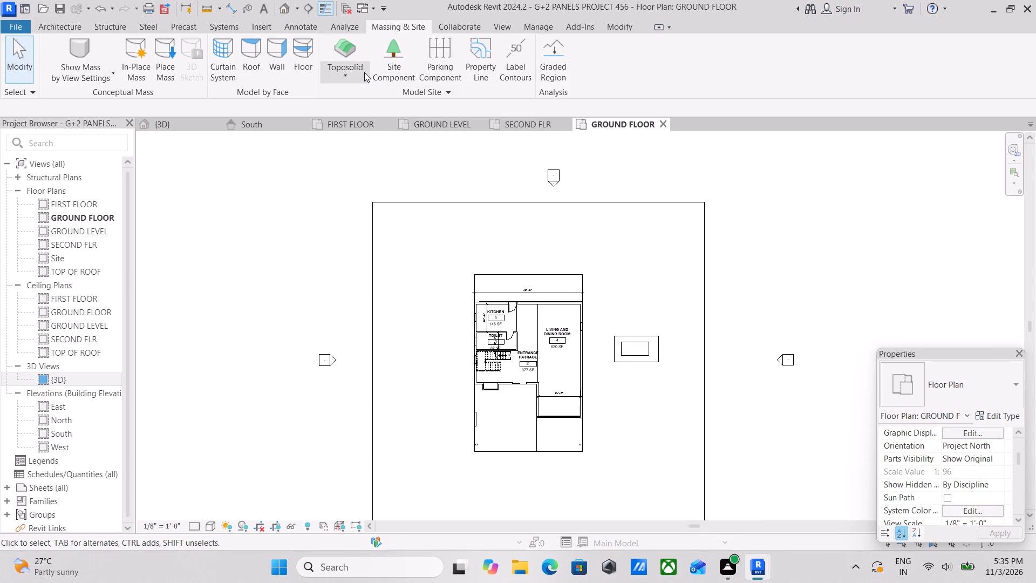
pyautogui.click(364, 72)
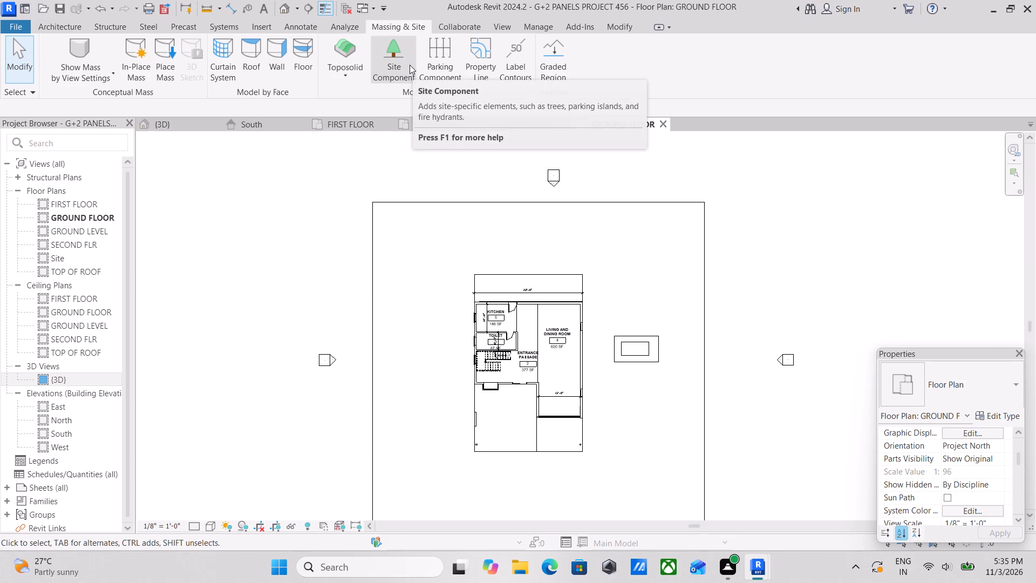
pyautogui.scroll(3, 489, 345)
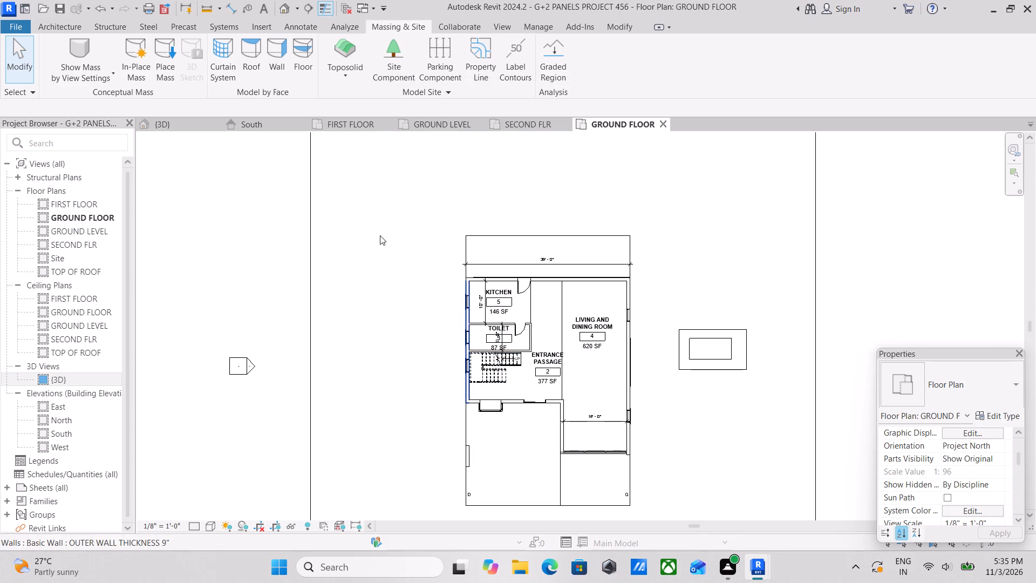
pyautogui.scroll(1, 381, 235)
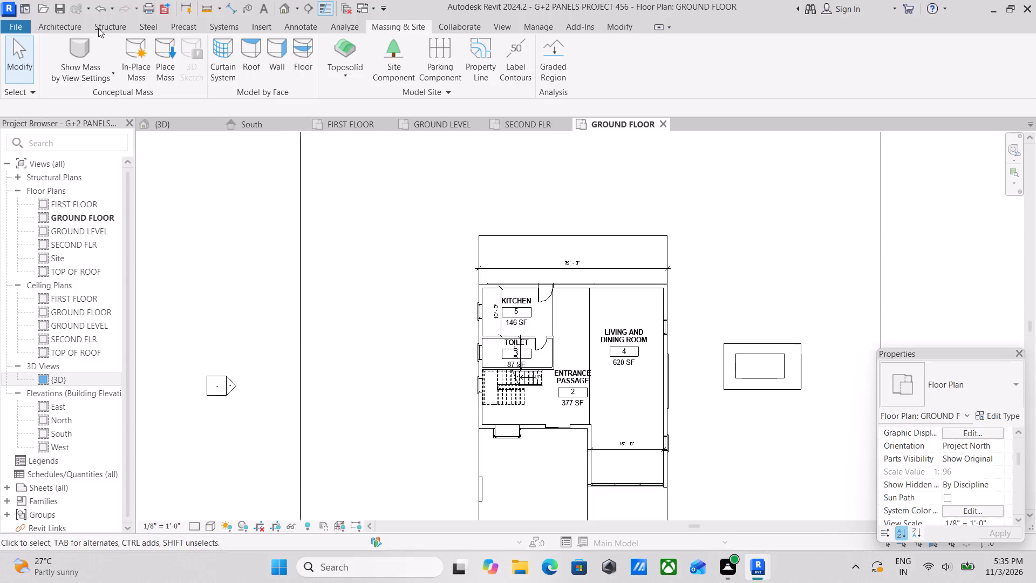
# Start an architectural floor and sketch a rectangular boundary about 39' by 64' along the building's outer outline, including the front veranda and rear slab.
pyautogui.click(63, 23)
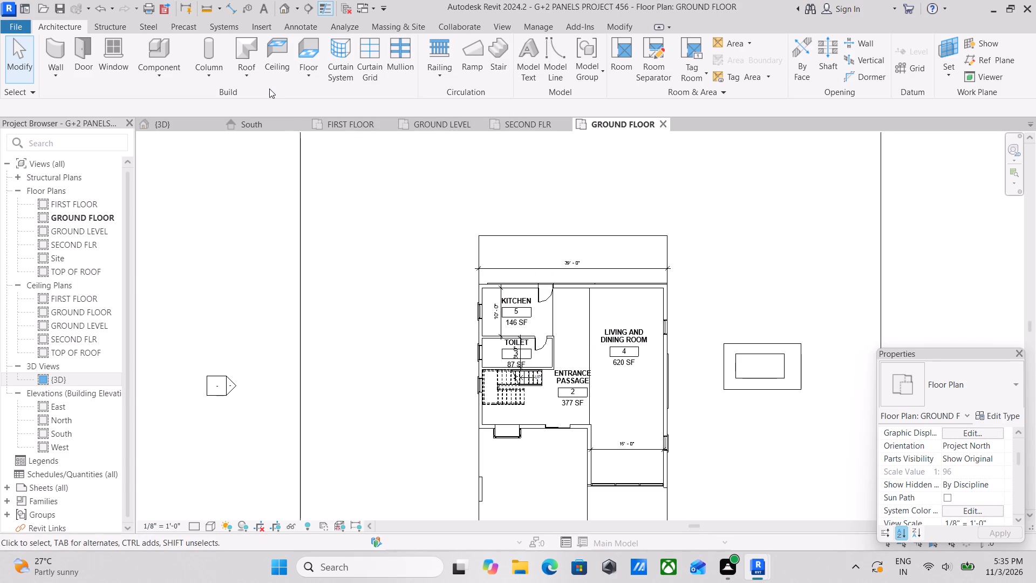
pyautogui.click(303, 79)
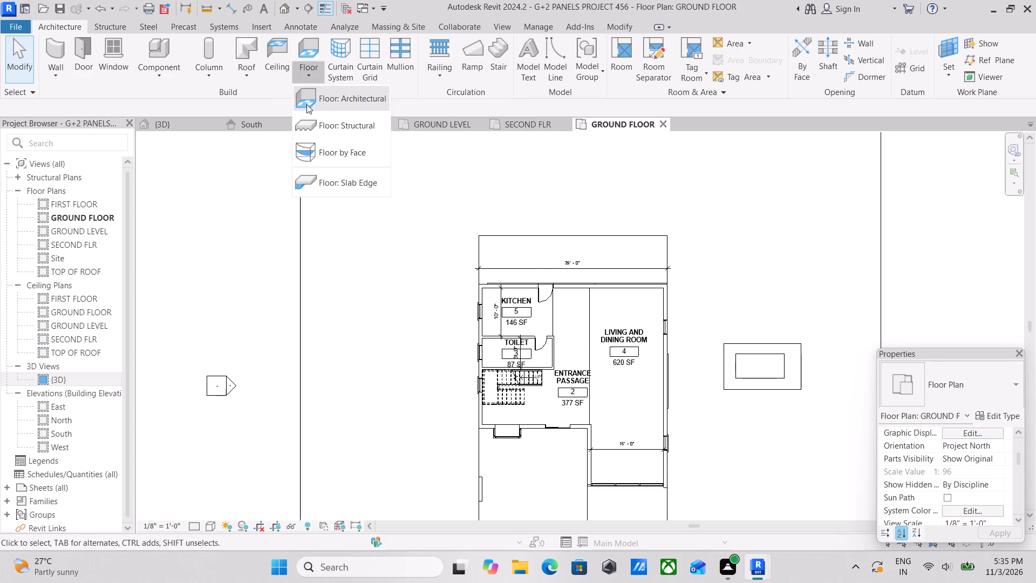
pyautogui.click(306, 104)
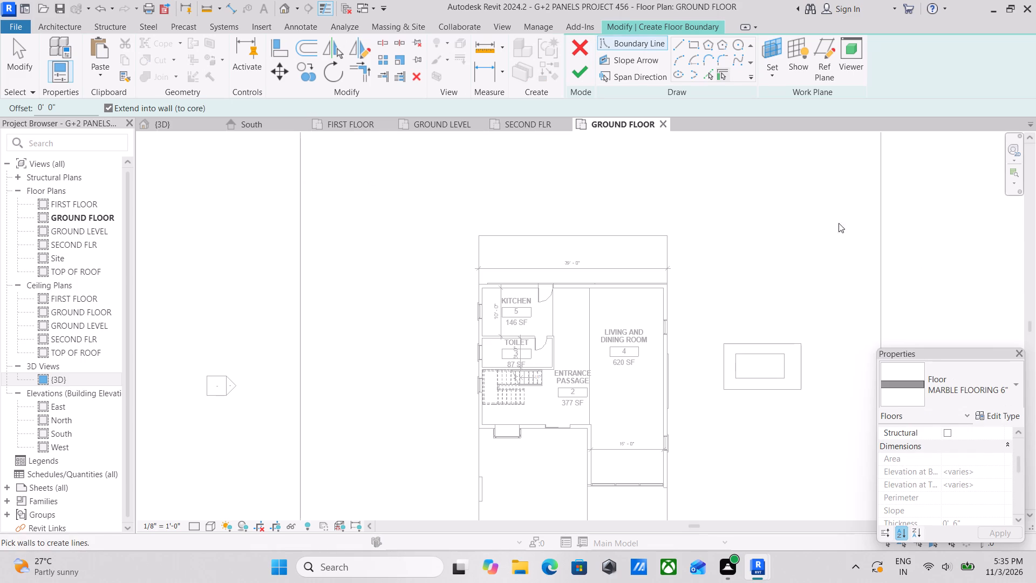
pyautogui.click(696, 42)
pyautogui.scroll(2, 472, 239)
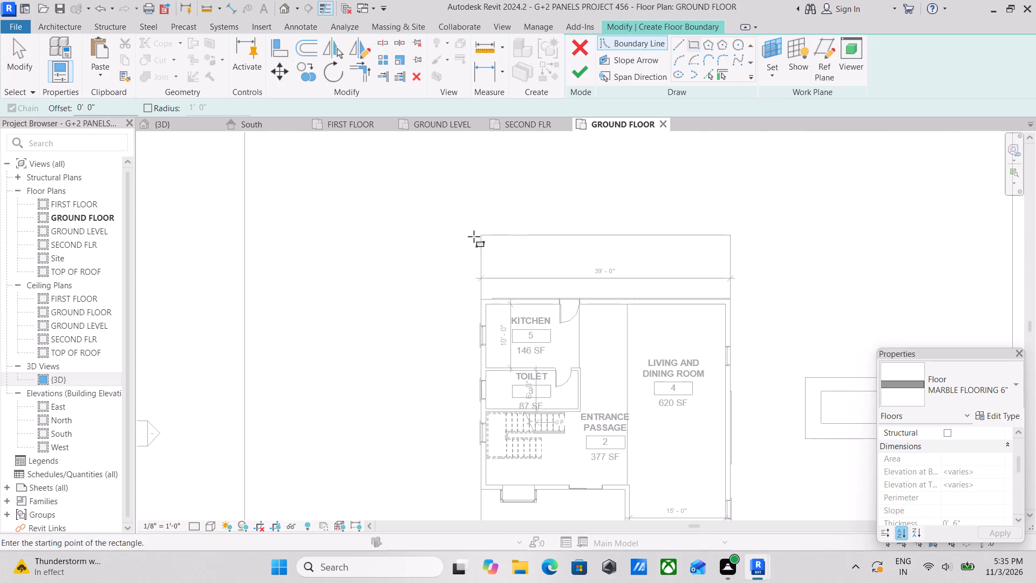
pyautogui.moveTo(648, 327); pyautogui.dragTo(631, 403, button='middle')
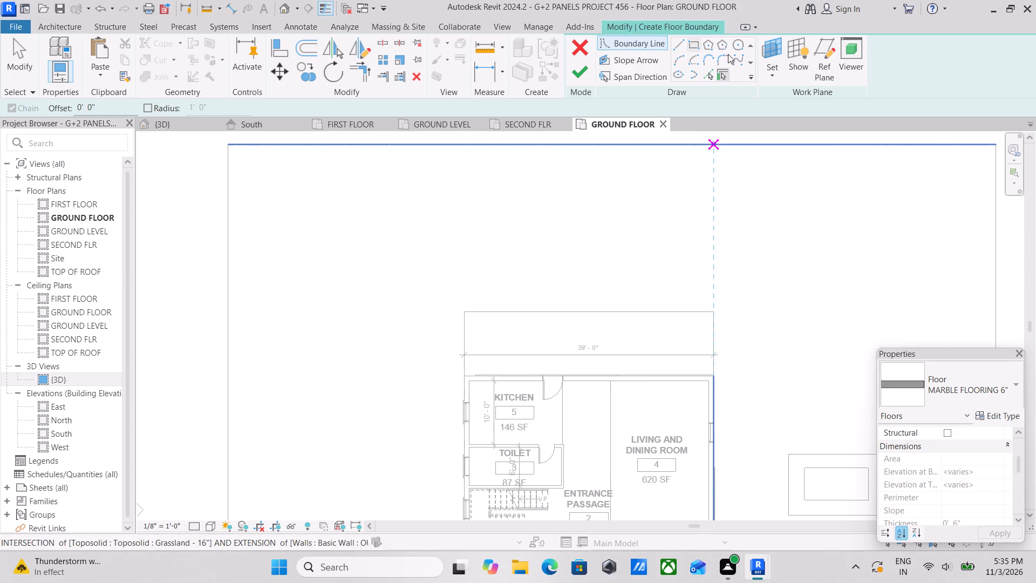
pyautogui.click(692, 46)
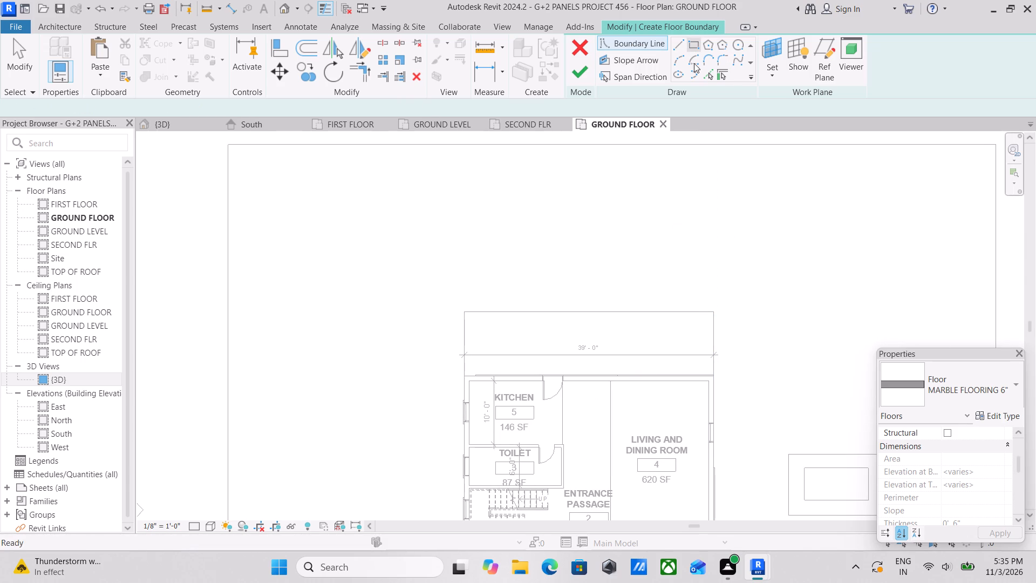
pyautogui.click(468, 315)
pyautogui.moveTo(643, 490); pyautogui.dragTo(635, 476, button='middle')
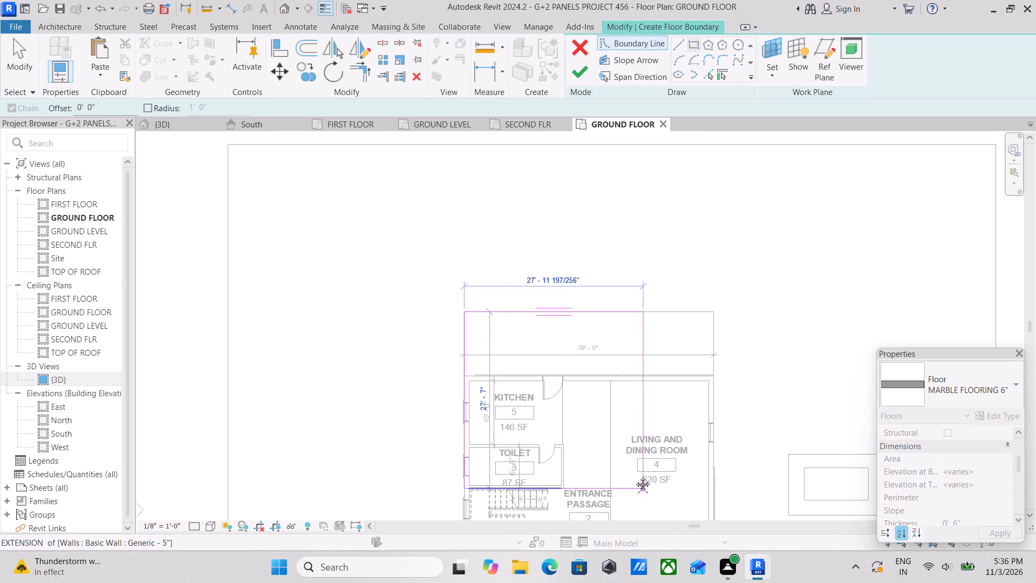
pyautogui.moveTo(635, 476); pyautogui.dragTo(551, 314, button='middle')
pyautogui.moveTo(622, 443); pyautogui.dragTo(615, 344, button='middle')
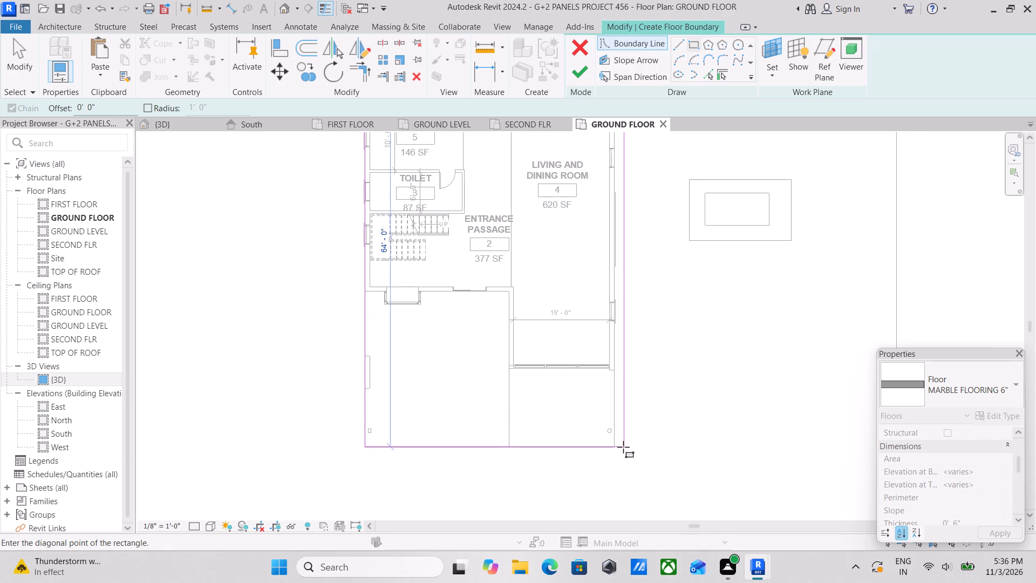
pyautogui.click(619, 447)
pyautogui.moveTo(627, 426); pyautogui.dragTo(622, 522, button='middle')
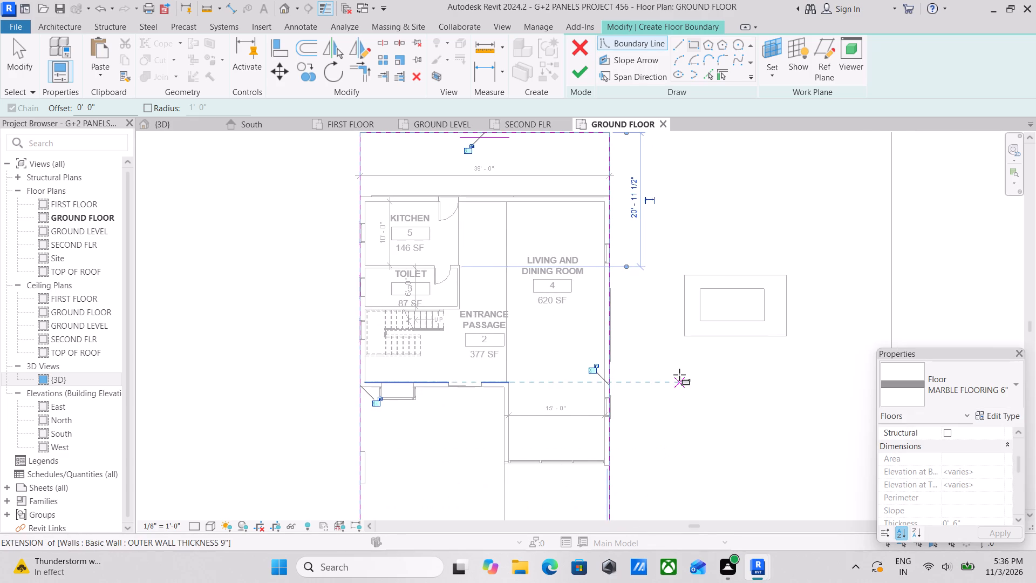
pyautogui.scroll(-1, 673, 375)
pyautogui.moveTo(677, 400); pyautogui.dragTo(666, 489, button='middle')
pyautogui.press('Escape')
pyautogui.press('Escape')
pyautogui.press('Escape')
pyautogui.scroll(2, 394, 288)
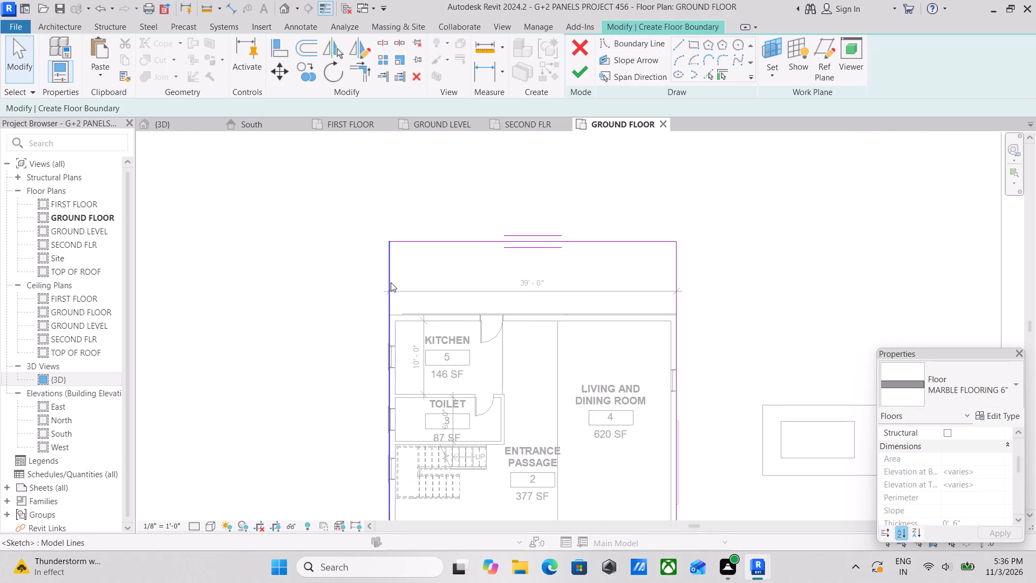
# Move the floor boundary's long edge on the kitchen and stair side outward to about 6' 7 1/2" from the outer wall's centreline.
pyautogui.click(391, 282)
pyautogui.press('Left')
pyautogui.press('Left')
pyautogui.press('Left')
pyautogui.press('Left')
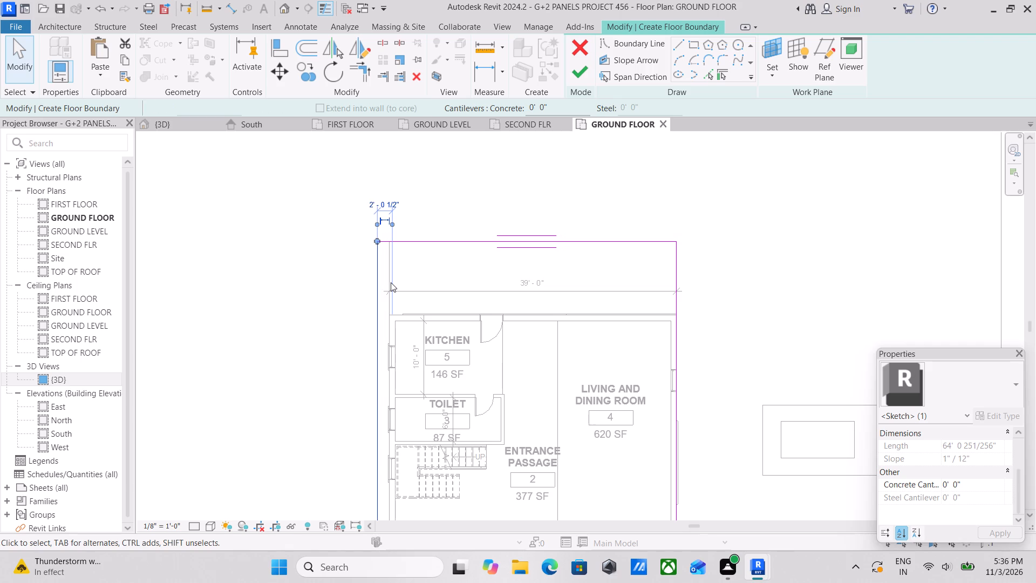
pyautogui.press('Left')
pyautogui.press('Left')
pyautogui.press('Left')
pyautogui.press('Left')
pyautogui.press('Left')
pyautogui.press('Left')
pyautogui.press('Left')
pyautogui.press('Left')
pyautogui.press('Left')
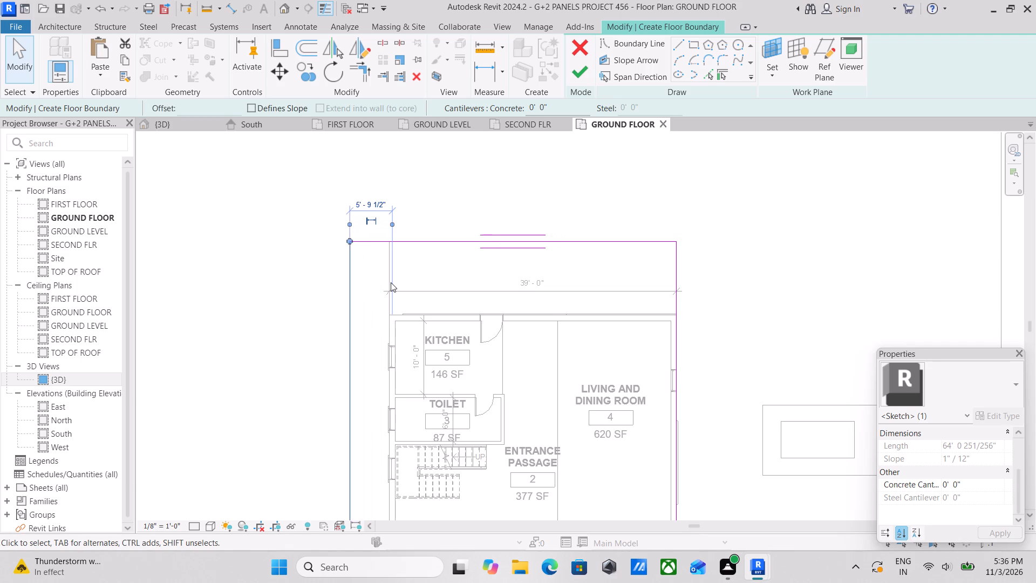
pyautogui.press('Left')
pyautogui.press('Left')
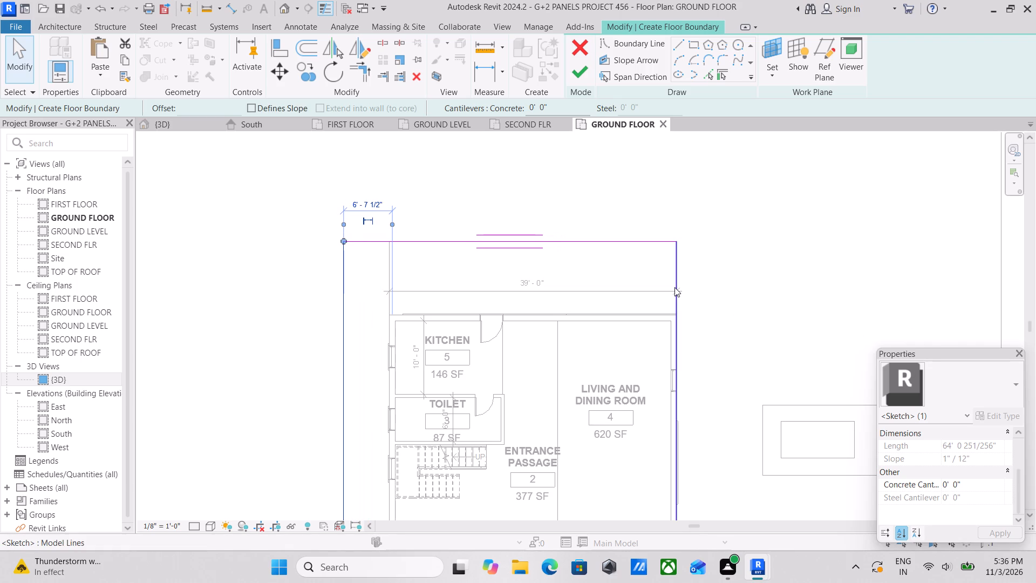
# Move the floor boundary's opposite long edge outward beyond the living and dining room's outer wall.
pyautogui.click(678, 286)
pyautogui.press('Right')
pyautogui.press('Right')
pyautogui.press('Right')
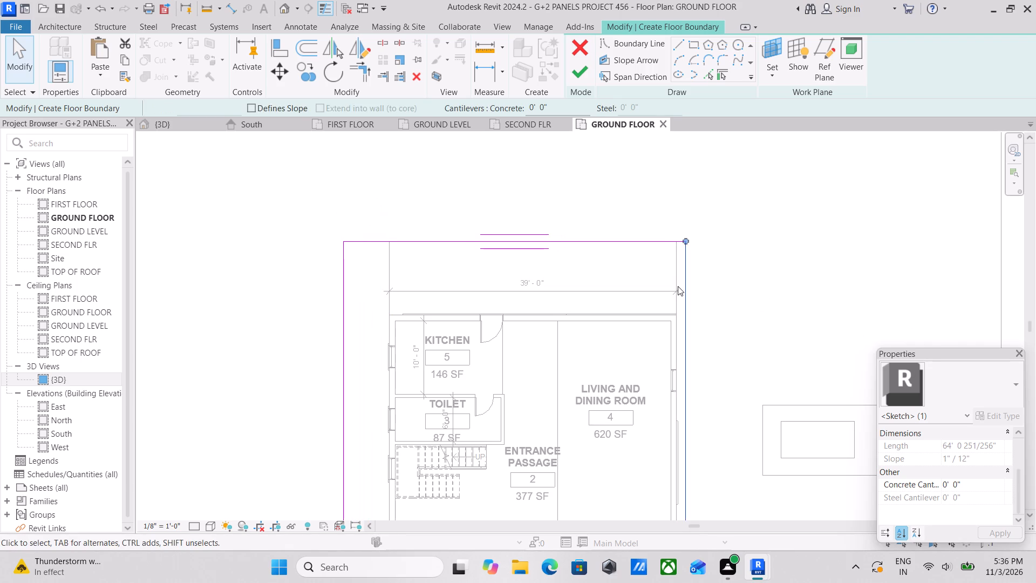
pyautogui.press('Right')
pyautogui.press('Right')
pyautogui.press('Right')
pyautogui.press('Right')
pyautogui.press('Right')
pyautogui.press('Right')
pyautogui.press('Right')
pyautogui.press('Right')
pyautogui.press('Right')
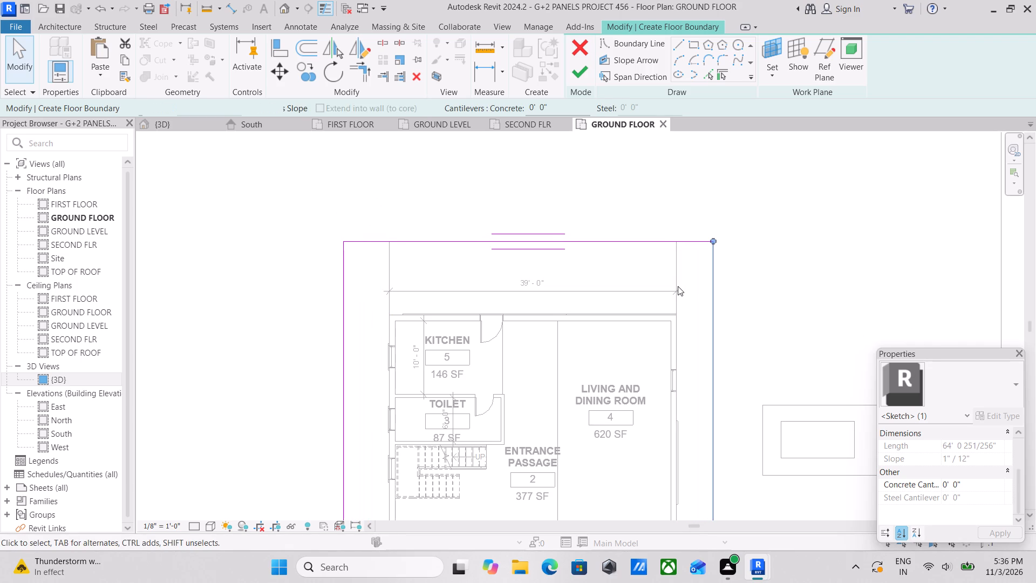
pyautogui.press('Escape')
pyautogui.scroll(-2, 677, 286)
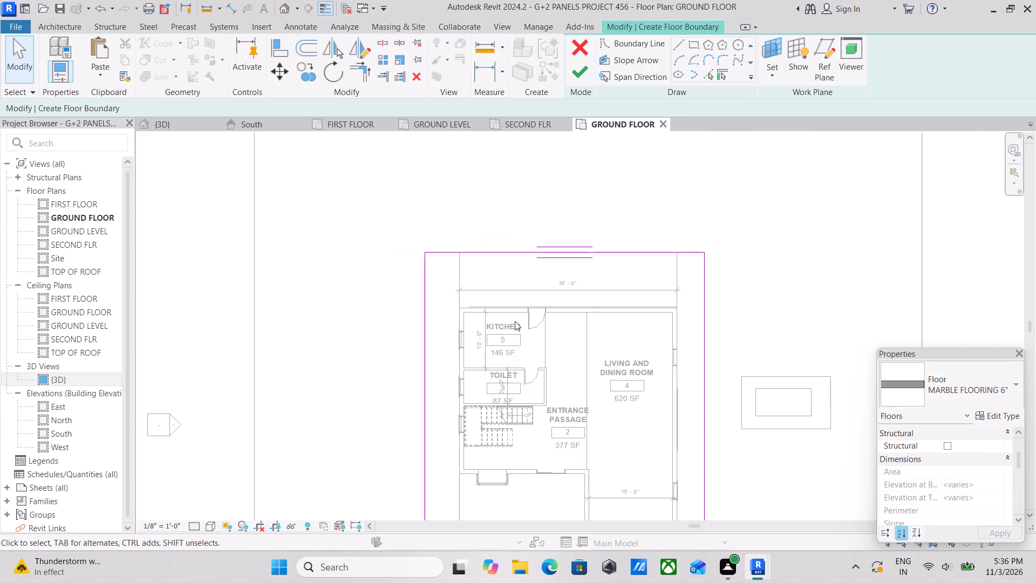
# Move the floor boundary's rear edge outward beyond the rear slab, to about 12' 10 1/2" from the rear wall.
pyautogui.scroll(-1, 505, 323)
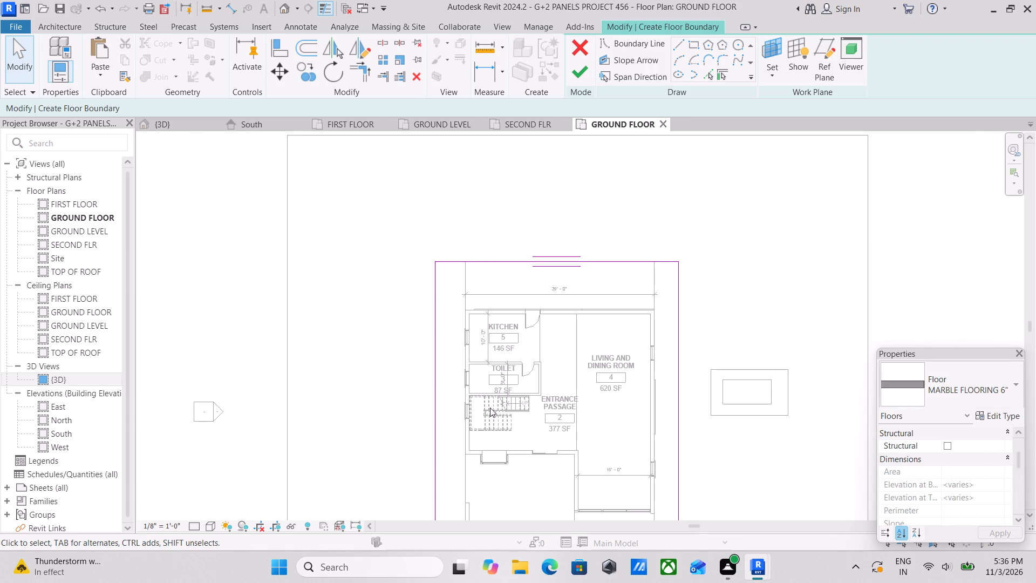
pyautogui.moveTo(731, 403); pyautogui.dragTo(687, 325, button='middle')
pyautogui.moveTo(614, 373); pyautogui.dragTo(644, 421, button='middle')
pyautogui.click(577, 229)
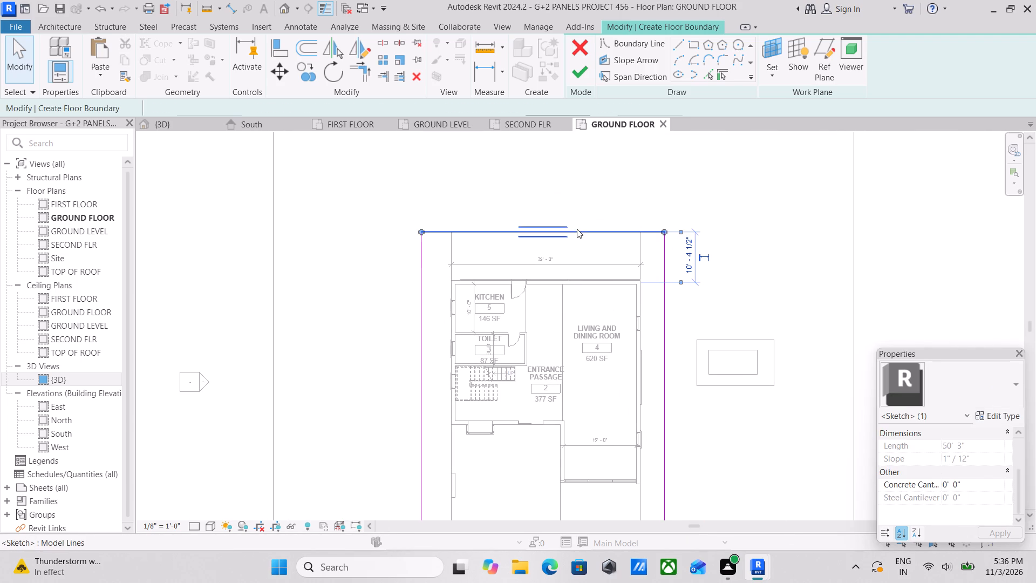
pyautogui.press('Up')
pyautogui.press('Up')
pyautogui.press('Up')
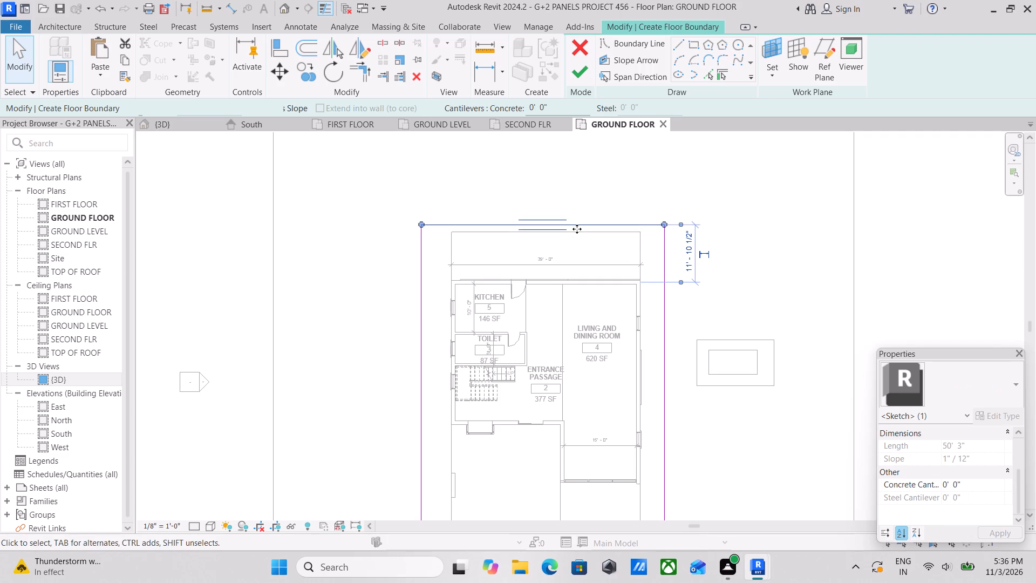
pyautogui.press('Up')
pyautogui.press('Up')
# Move the floor boundary's front edge slightly outward beyond the veranda's front edge.
pyautogui.scroll(-1, 551, 243)
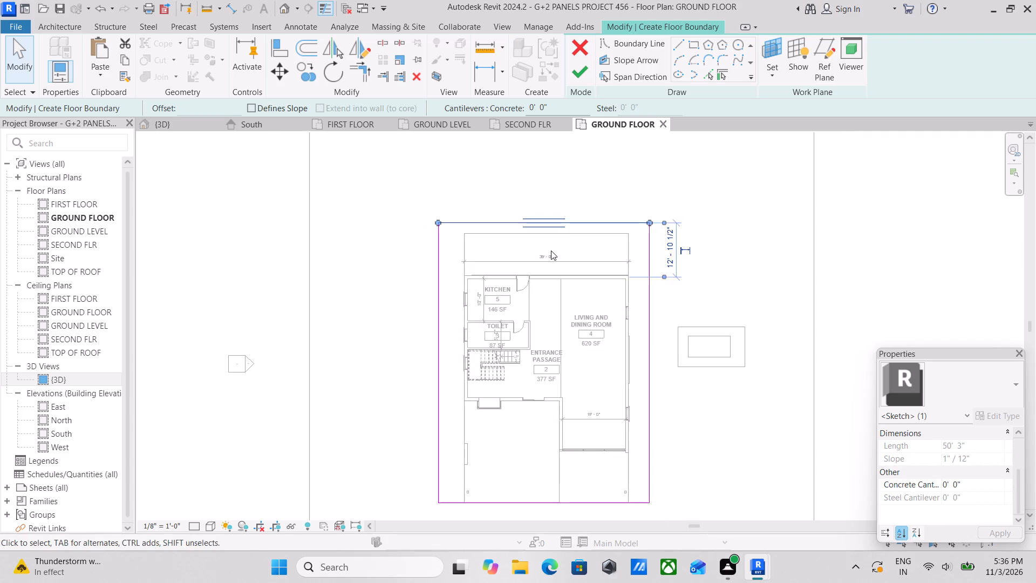
pyautogui.moveTo(551, 250); pyautogui.dragTo(570, 150, button='middle')
pyautogui.moveTo(553, 383); pyautogui.dragTo(565, 463, button='middle')
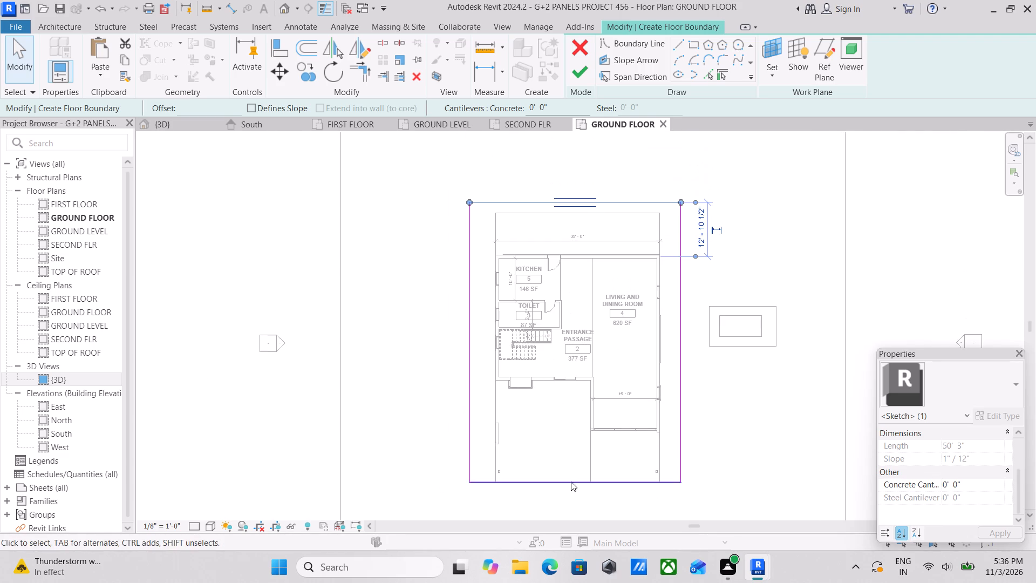
pyautogui.click(575, 483)
pyautogui.press('Down')
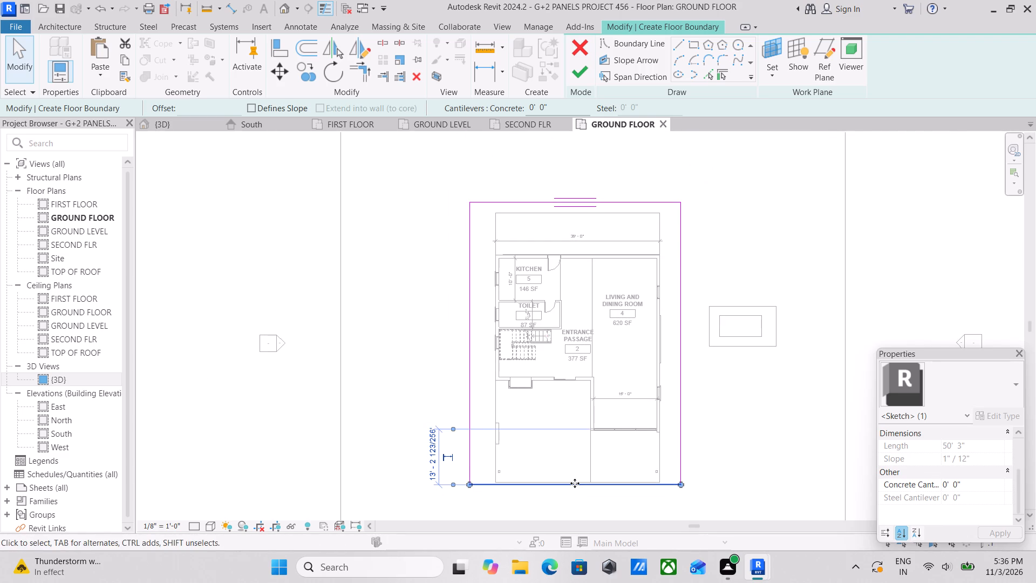
pyautogui.press('Down')
# Sketch an inner rectangular boundary along the building's outer outline, from rear slab corner to front veranda corner, and finish the floor.
pyautogui.moveTo(582, 336); pyautogui.dragTo(591, 362, button='middle')
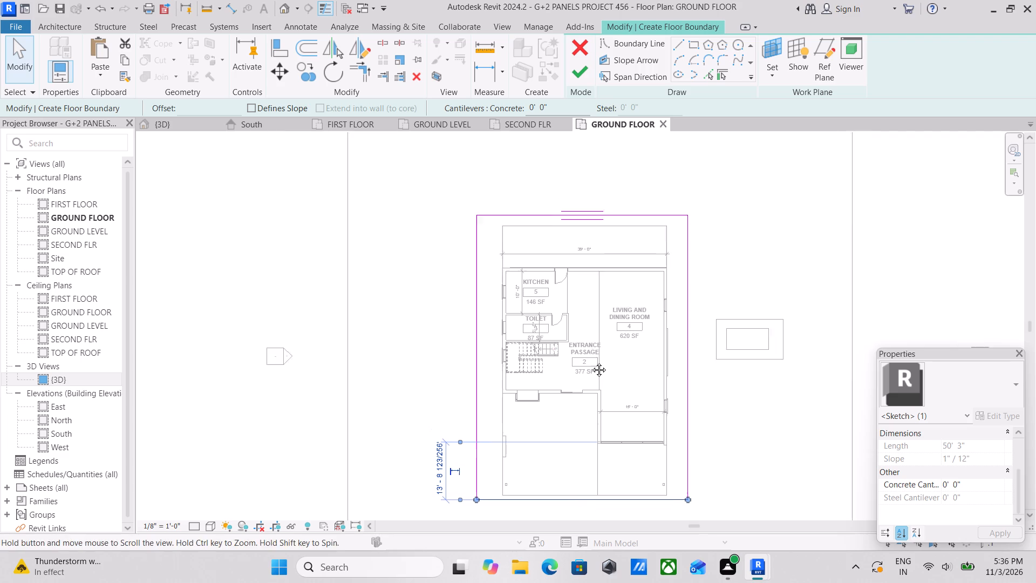
pyautogui.moveTo(591, 362); pyautogui.dragTo(591, 391, button='middle')
pyautogui.scroll(1, 588, 398)
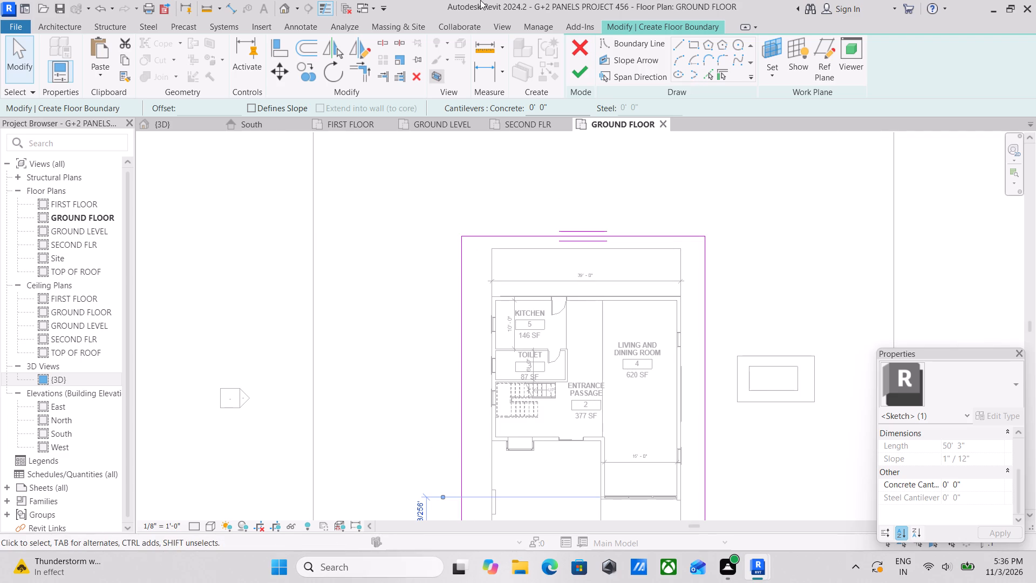
pyautogui.click(699, 48)
pyautogui.scroll(4, 511, 256)
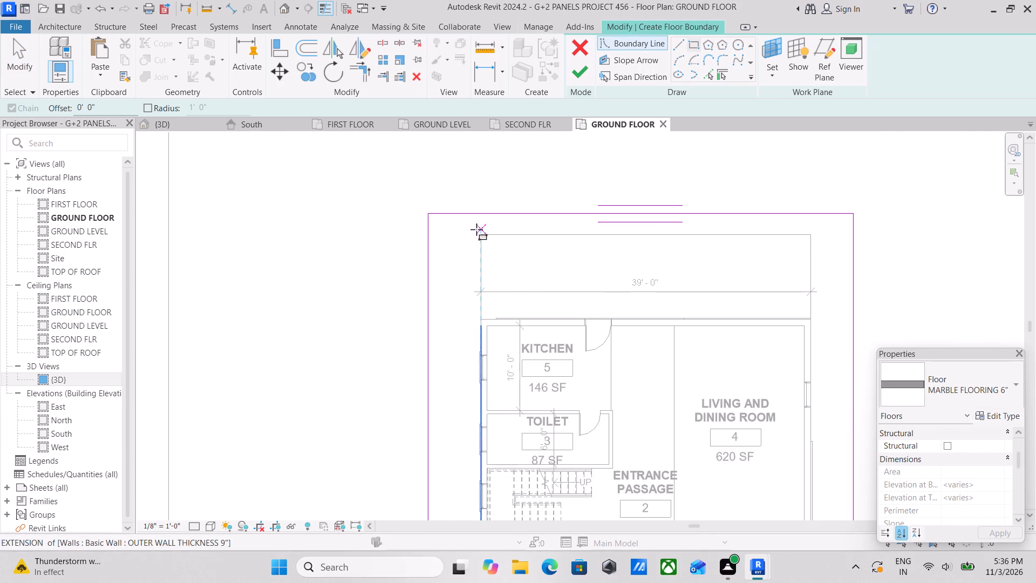
pyautogui.click(479, 236)
pyautogui.moveTo(747, 453); pyautogui.dragTo(686, 298, button='middle')
pyautogui.scroll(-1, 693, 397)
pyautogui.moveTo(693, 397); pyautogui.dragTo(687, 362, button='middle')
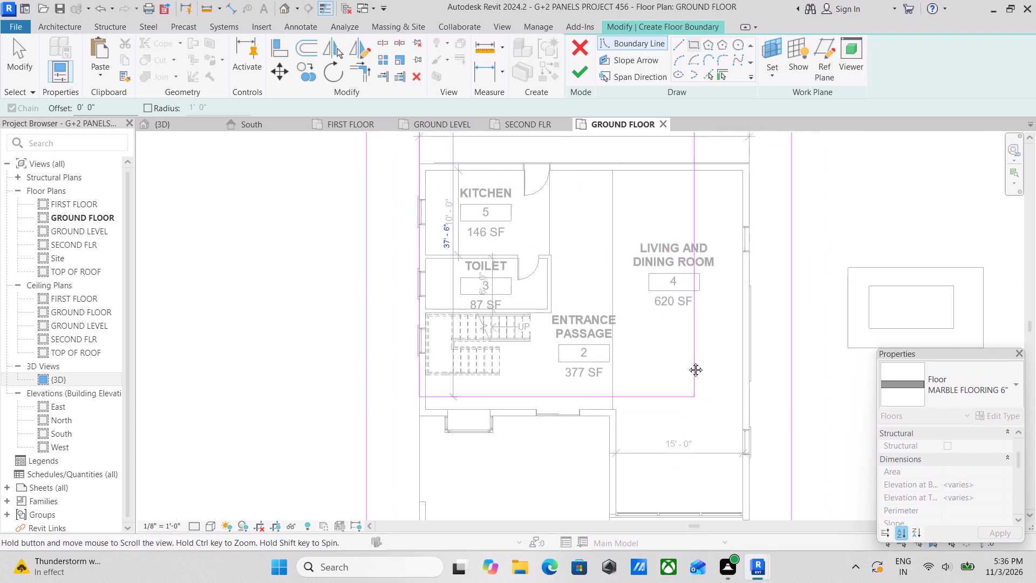
pyautogui.moveTo(687, 362); pyautogui.dragTo(652, 201, button='middle')
pyautogui.click(702, 392)
pyautogui.scroll(-1, 663, 284)
pyautogui.moveTo(665, 291); pyautogui.dragTo(672, 324, button='middle')
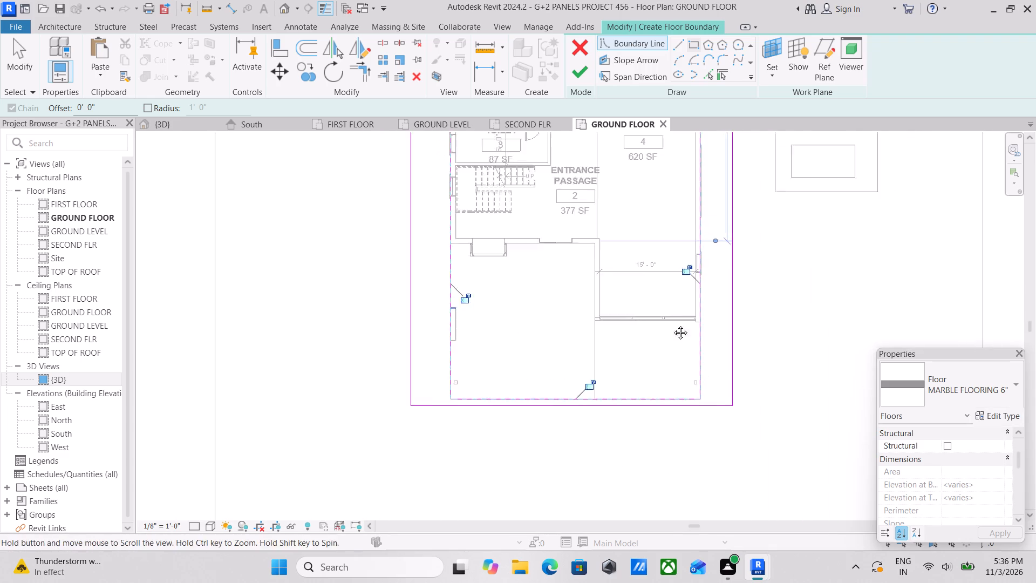
pyautogui.moveTo(672, 324); pyautogui.dragTo(678, 404, button='middle')
pyautogui.scroll(-2, 587, 233)
pyautogui.moveTo(587, 235); pyautogui.dragTo(590, 341, button='middle')
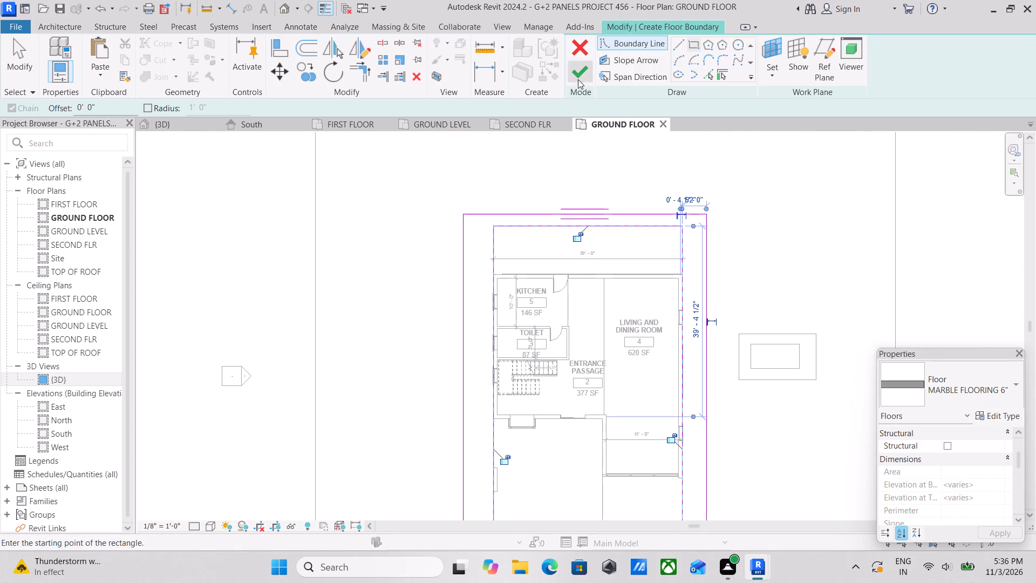
pyautogui.click(578, 77)
pyautogui.scroll(-3, 611, 297)
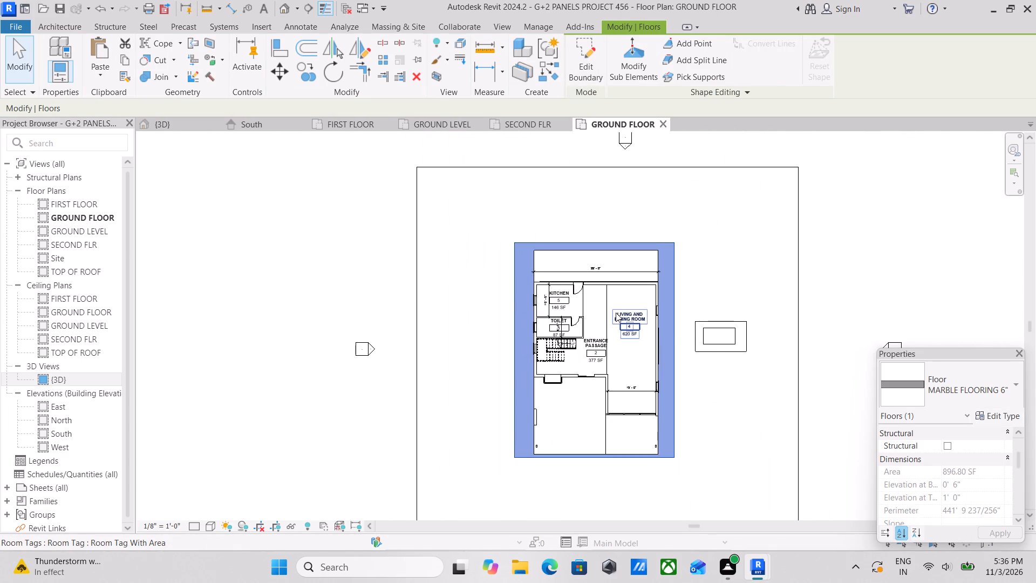
pyautogui.press('Escape')
# Examine the new surrounding floor in the 3D view, especially where it meets the front veranda, ramp and steps.
pyautogui.scroll(-2, 610, 305)
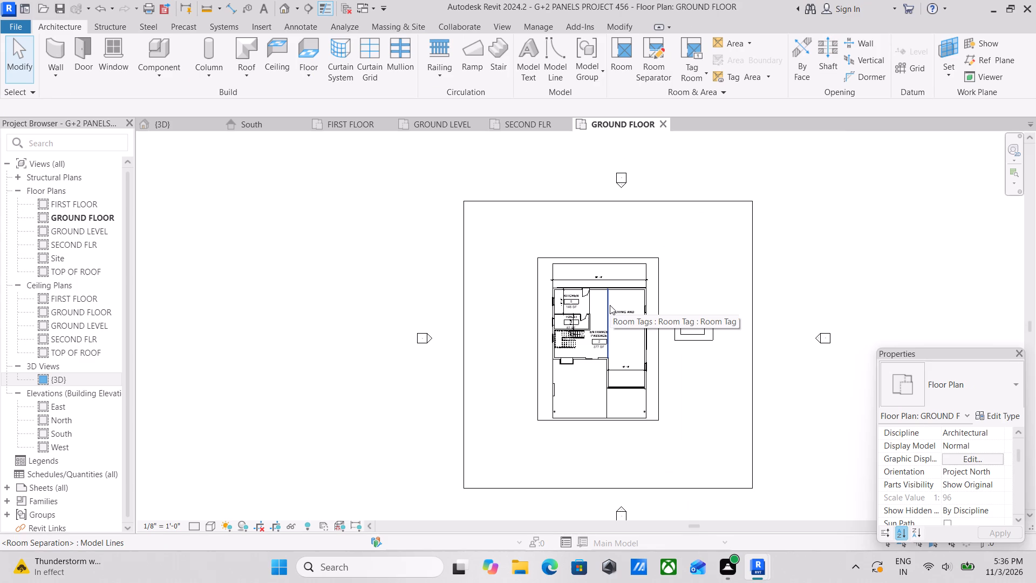
pyautogui.click(166, 125)
pyautogui.scroll(-3, 563, 402)
pyautogui.scroll(1, 600, 411)
pyautogui.keyDown('shift'); pyautogui.moveTo(610, 409); pyautogui.dragTo(549, 244, button='middle'); pyautogui.keyUp('shift')
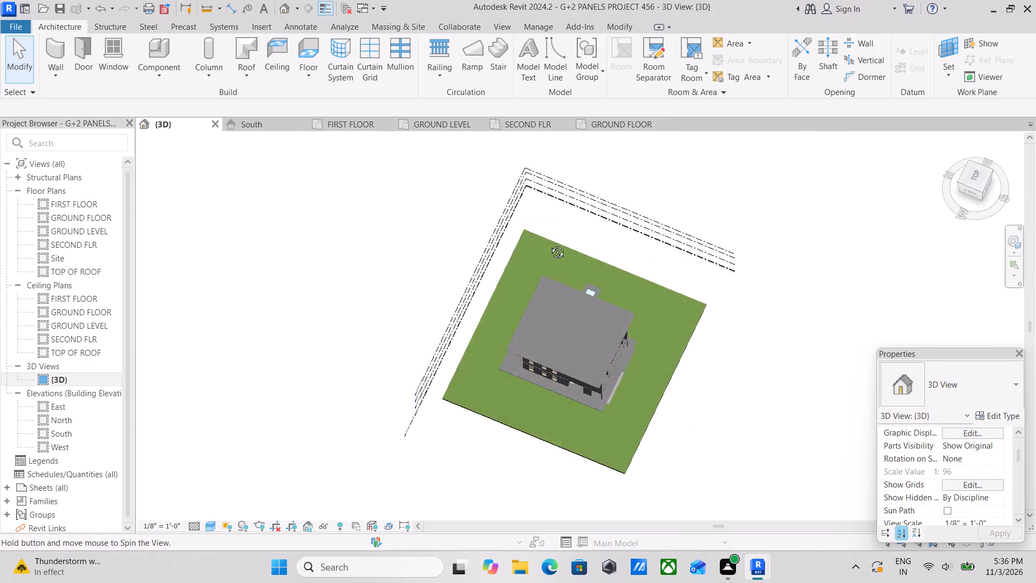
pyautogui.keyDown('shift'); pyautogui.moveTo(549, 244); pyautogui.dragTo(550, 234, button='middle'); pyautogui.keyUp('shift')
pyautogui.scroll(4, 628, 448)
pyautogui.scroll(3, 603, 352)
pyautogui.keyDown('shift'); pyautogui.moveTo(594, 337); pyautogui.dragTo(550, 293, button='middle'); pyautogui.keyUp('shift')
pyautogui.keyDown('shift'); pyautogui.scroll(1, 590, 335); pyautogui.keyUp('shift')
pyautogui.scroll(2, 558, 355)
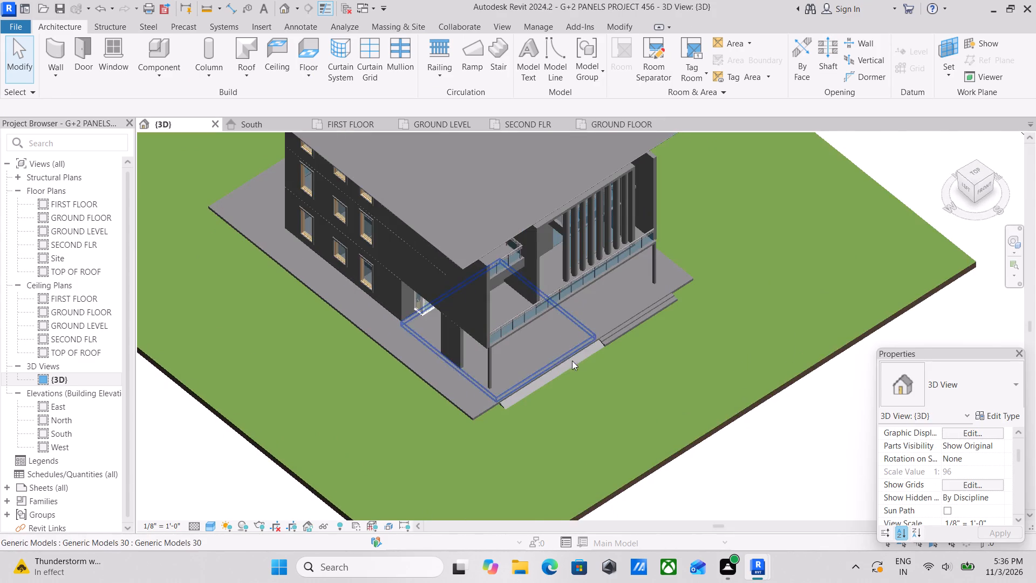
pyautogui.keyDown('shift'); pyautogui.moveTo(632, 365); pyautogui.dragTo(574, 311, button='middle'); pyautogui.keyUp('shift')
pyautogui.scroll(2, 628, 339)
# Edit the surrounding floor's boundary, moving its outer front edge outward to the foot of the front ramp and steps, and finish it.
pyautogui.click(635, 333)
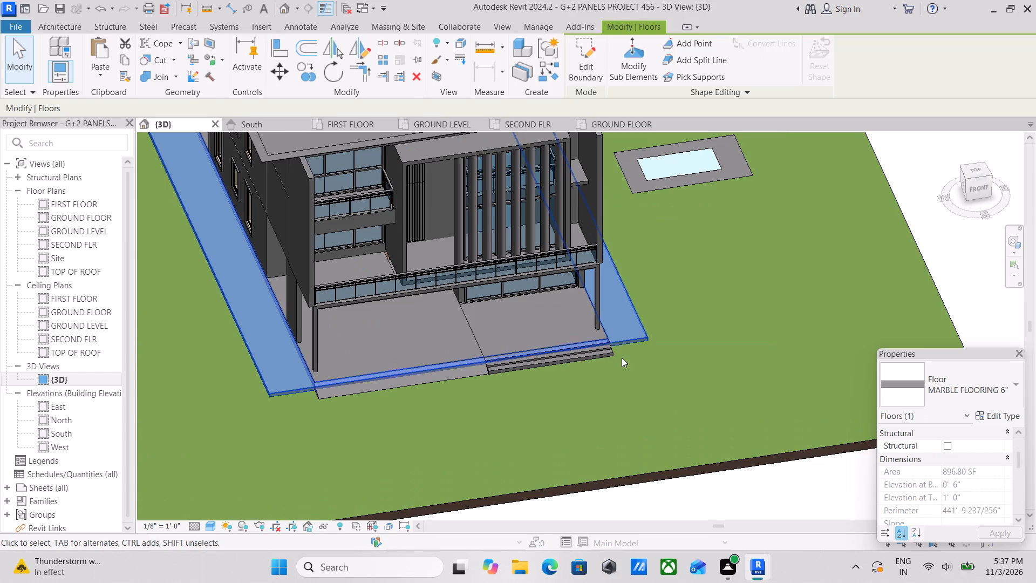
pyautogui.scroll(2, 506, 409)
pyautogui.keyDown('shift'); pyautogui.moveTo(348, 398); pyautogui.dragTo(364, 410, button='middle'); pyautogui.keyUp('shift')
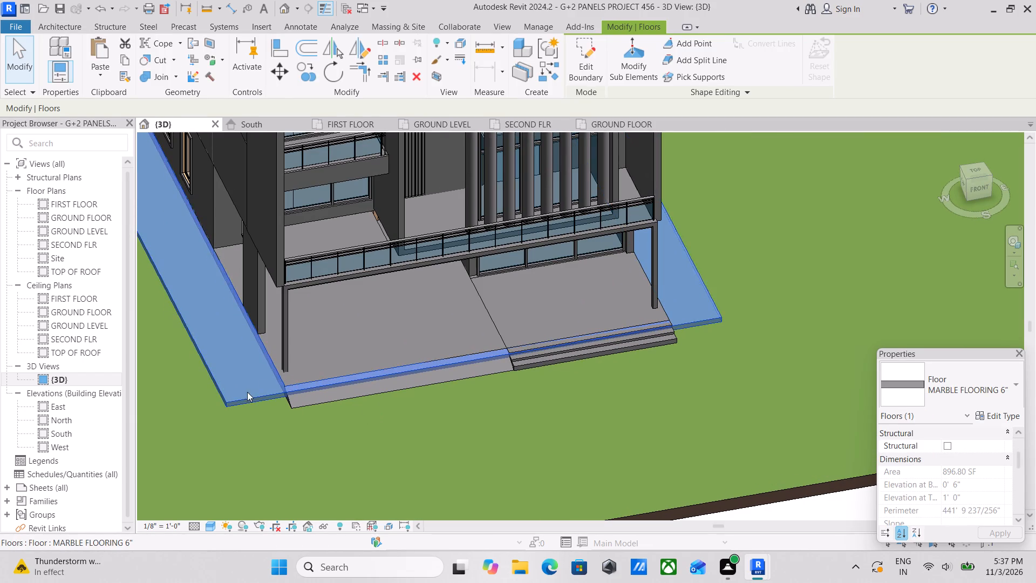
pyautogui.click(249, 395)
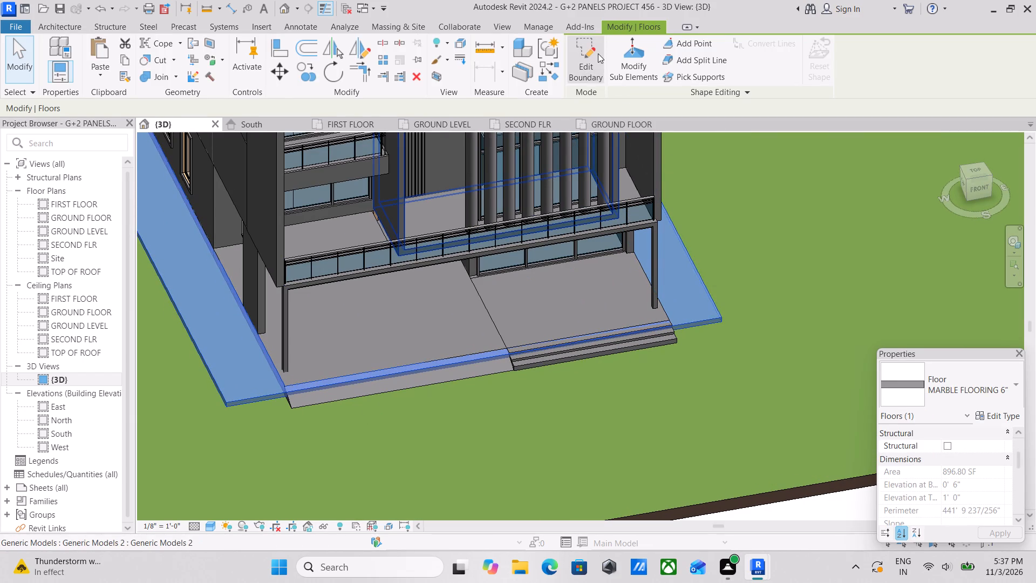
pyautogui.click(597, 53)
pyautogui.scroll(3, 481, 383)
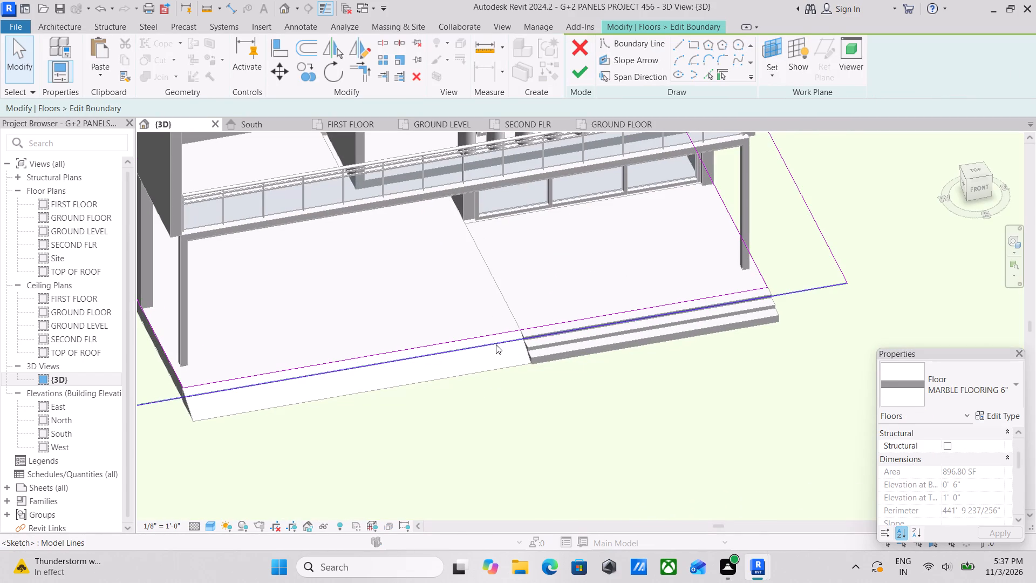
pyautogui.click(815, 289)
pyautogui.press('Down')
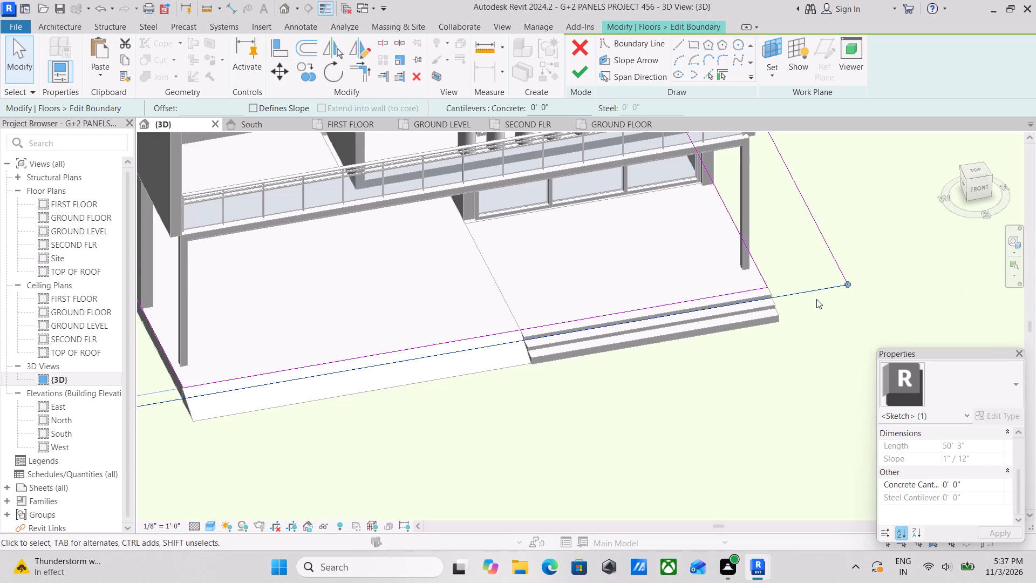
pyautogui.press('Down')
pyautogui.press('Down')
pyautogui.press('Down')
pyautogui.press('Down')
pyautogui.press('Down')
pyautogui.press('Down')
pyautogui.press('Down')
pyautogui.press('Down')
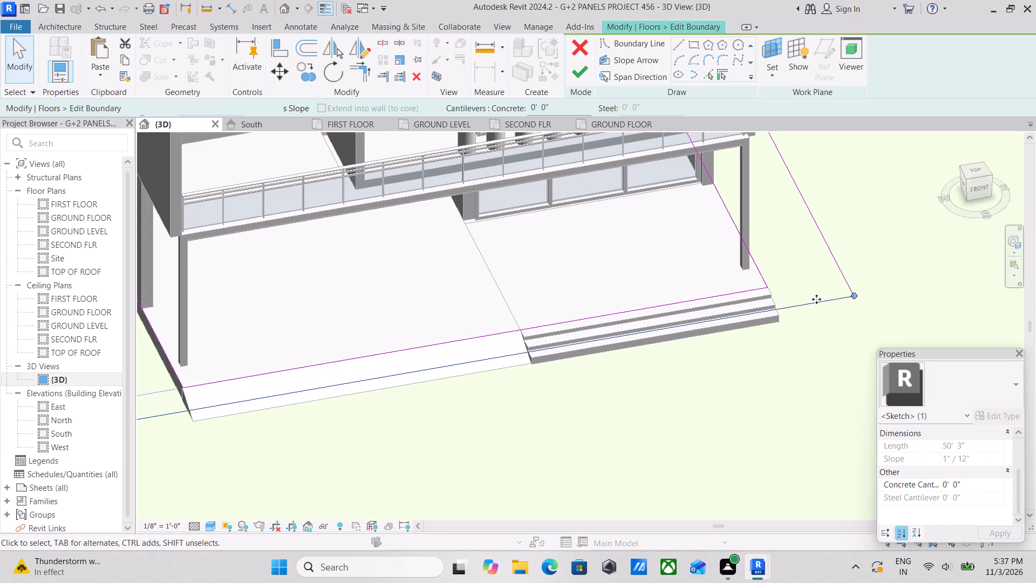
pyautogui.press('Down')
pyautogui.press('Down')
pyautogui.press('Down')
pyautogui.press('Down')
pyautogui.press('Down')
pyautogui.press('Down')
pyautogui.press('Down')
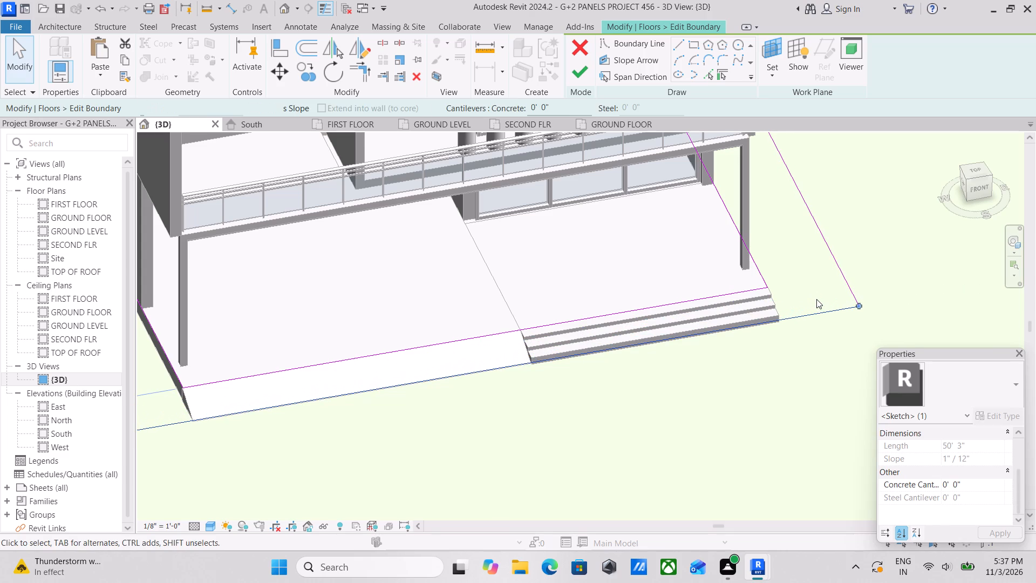
pyautogui.press('Down')
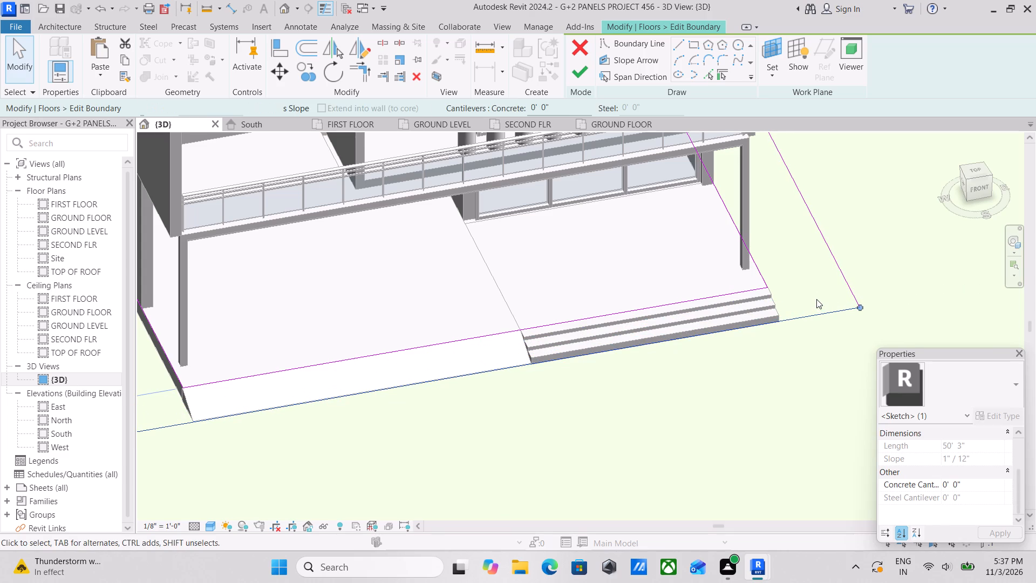
pyautogui.click(575, 71)
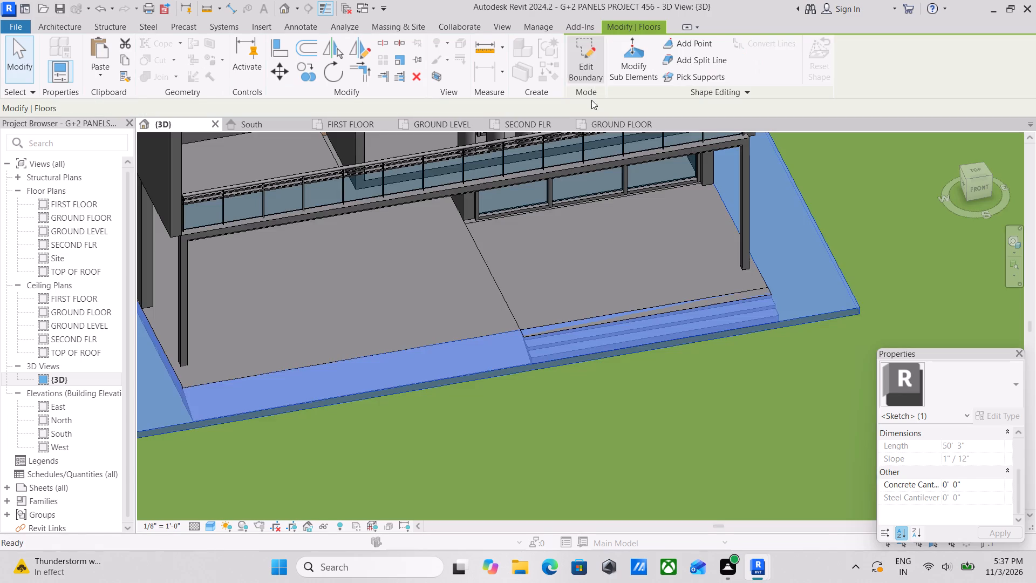
pyautogui.scroll(-2, 640, 375)
pyautogui.press('Escape')
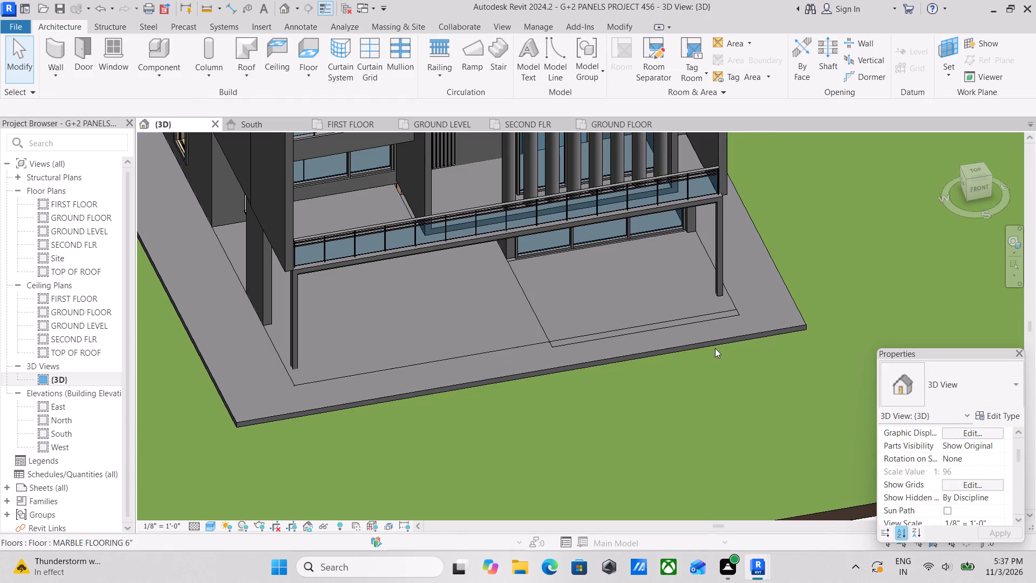
# Reopen the surrounding floor's boundary and delete its outer and inner front edges.
pyautogui.click(714, 345)
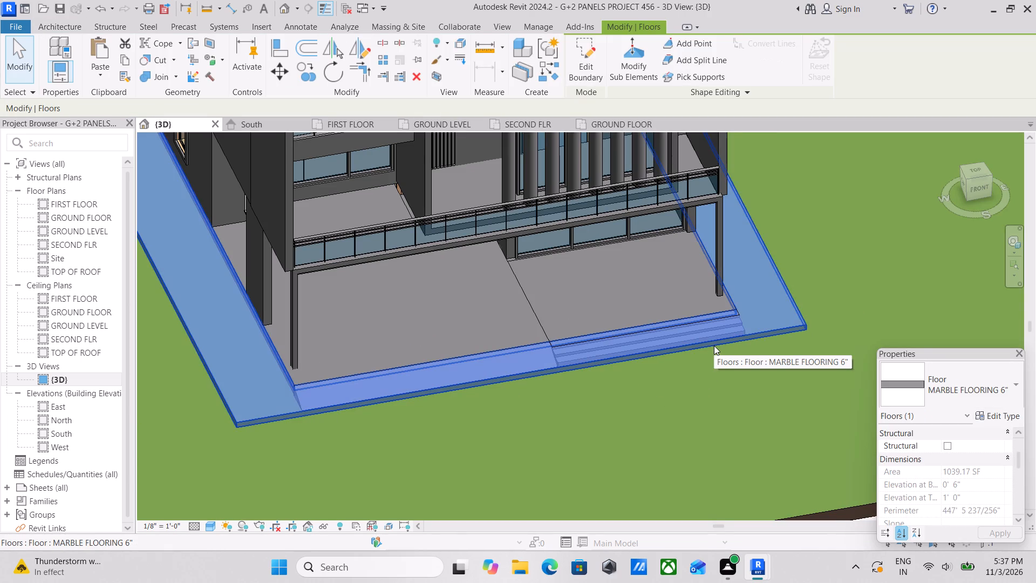
pyautogui.click(594, 62)
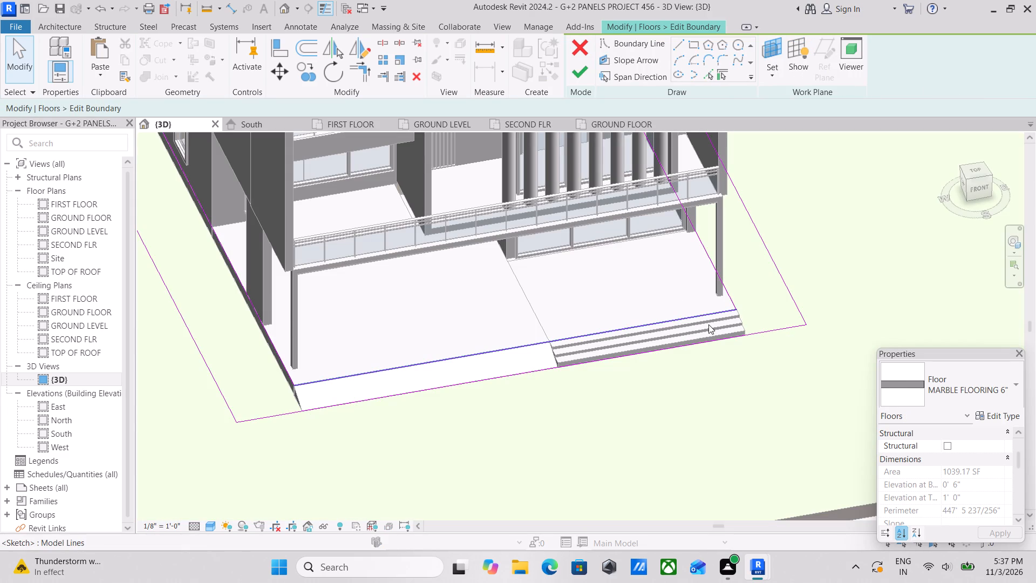
pyautogui.click(709, 340)
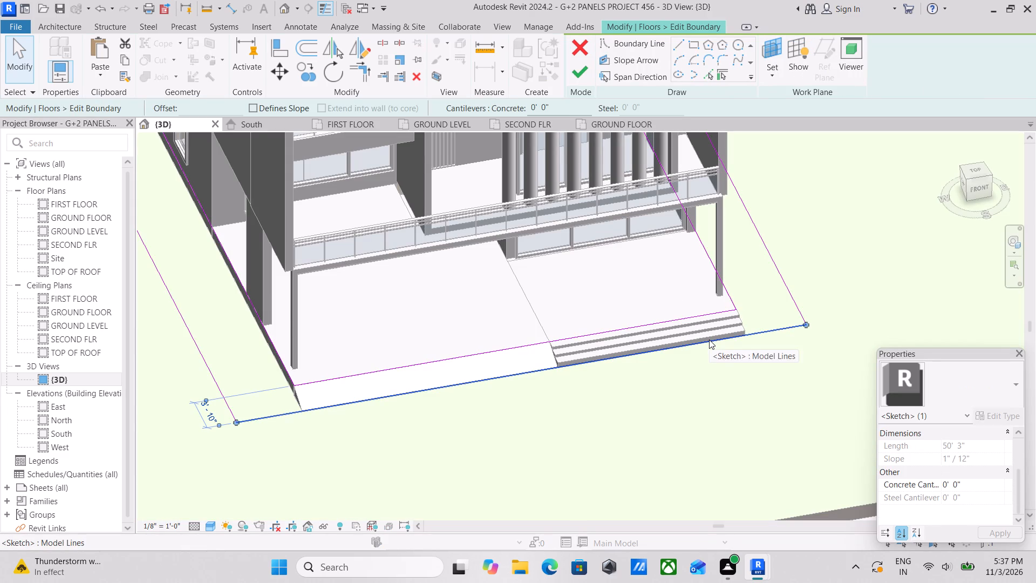
pyautogui.rightClick(709, 340)
pyautogui.click(754, 343)
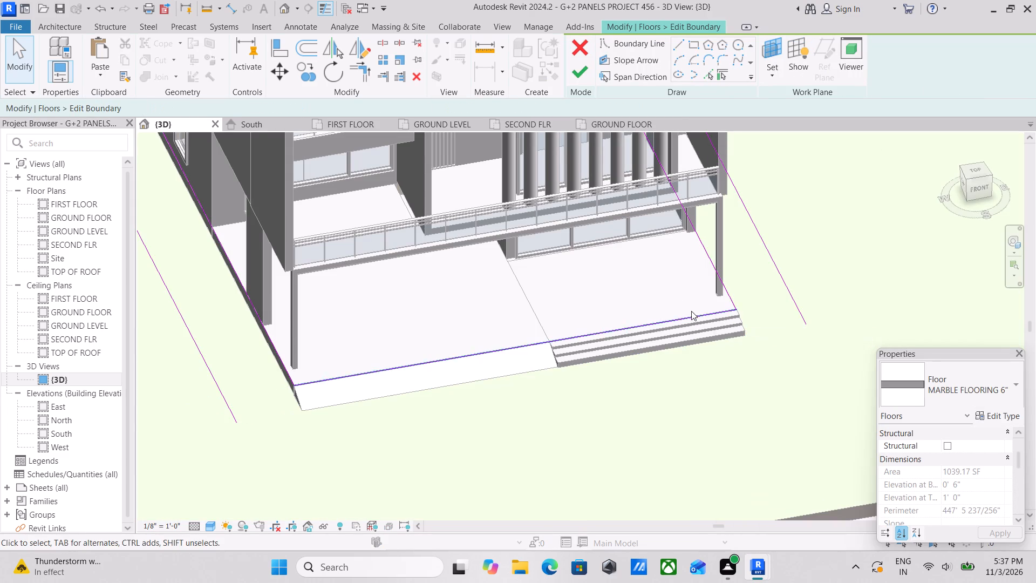
pyautogui.click(689, 315)
pyautogui.rightClick(689, 315)
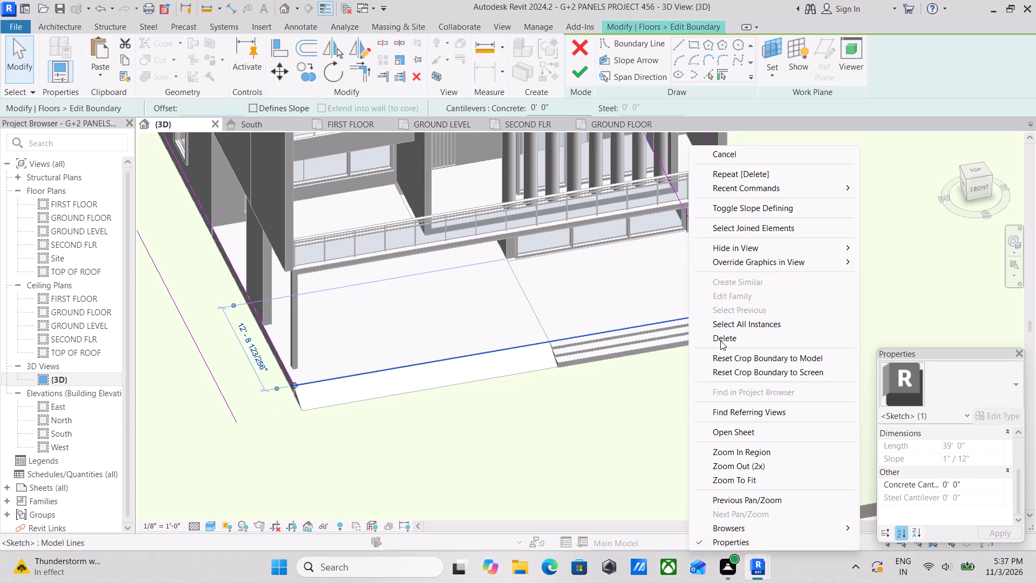
pyautogui.click(720, 341)
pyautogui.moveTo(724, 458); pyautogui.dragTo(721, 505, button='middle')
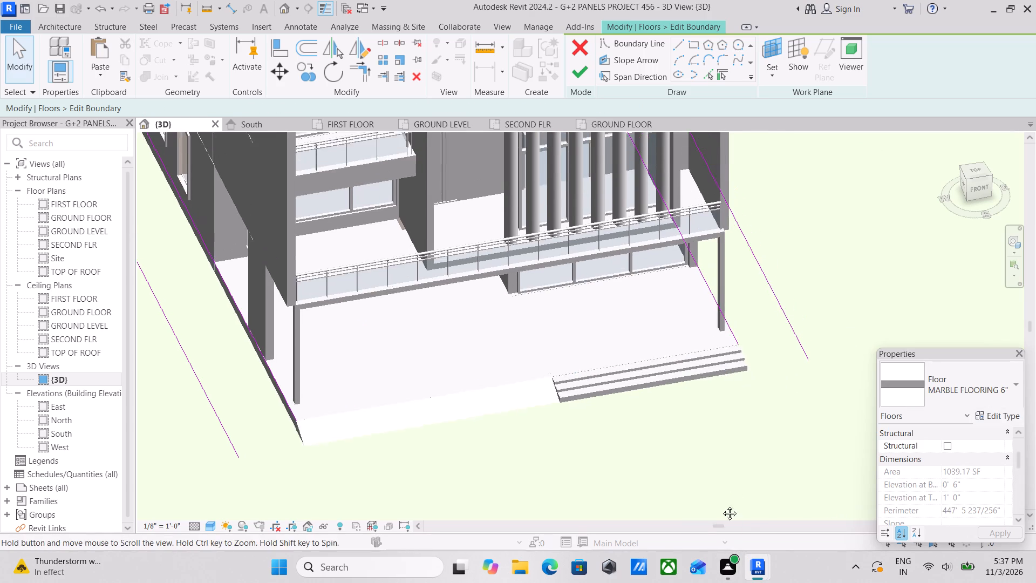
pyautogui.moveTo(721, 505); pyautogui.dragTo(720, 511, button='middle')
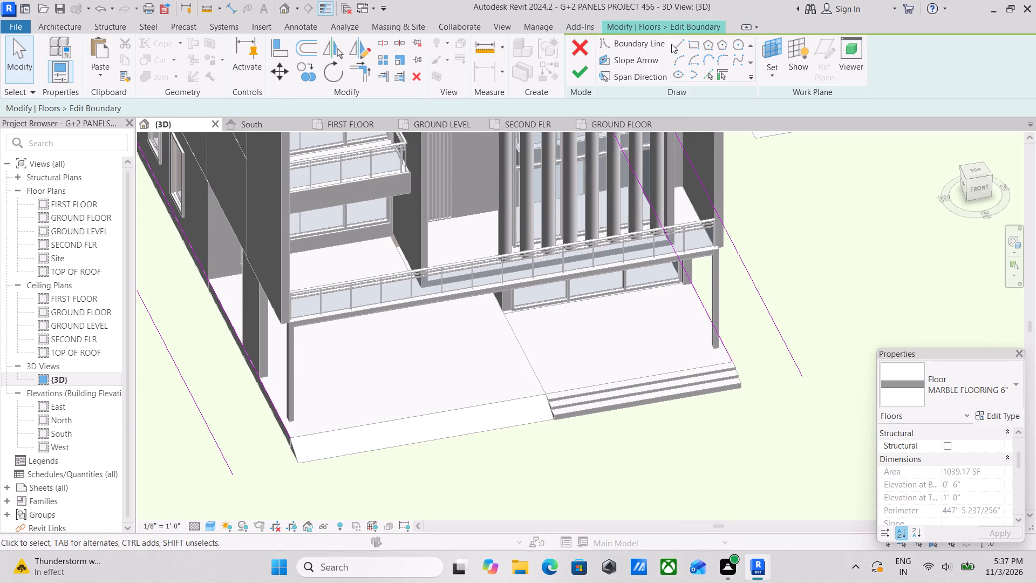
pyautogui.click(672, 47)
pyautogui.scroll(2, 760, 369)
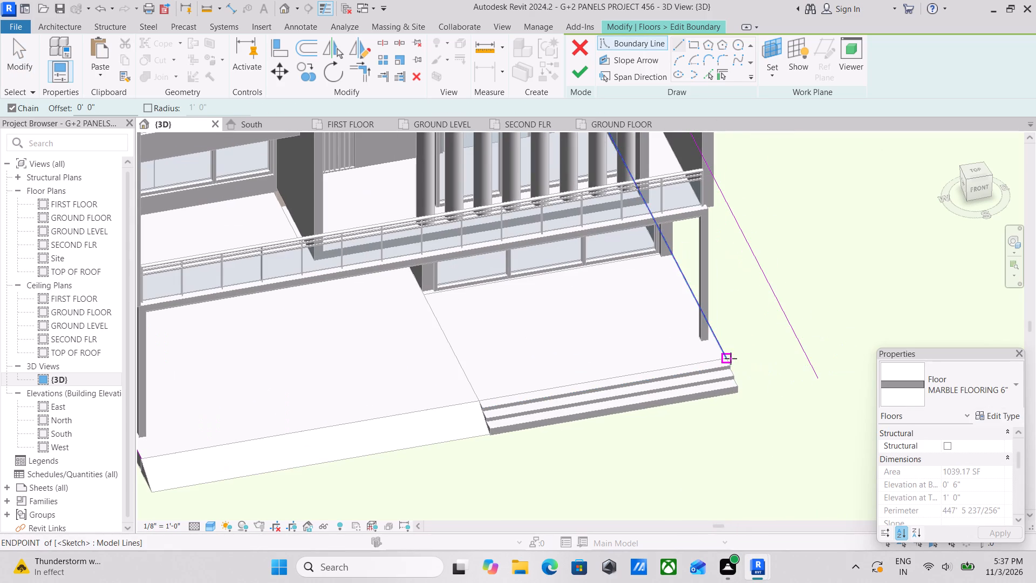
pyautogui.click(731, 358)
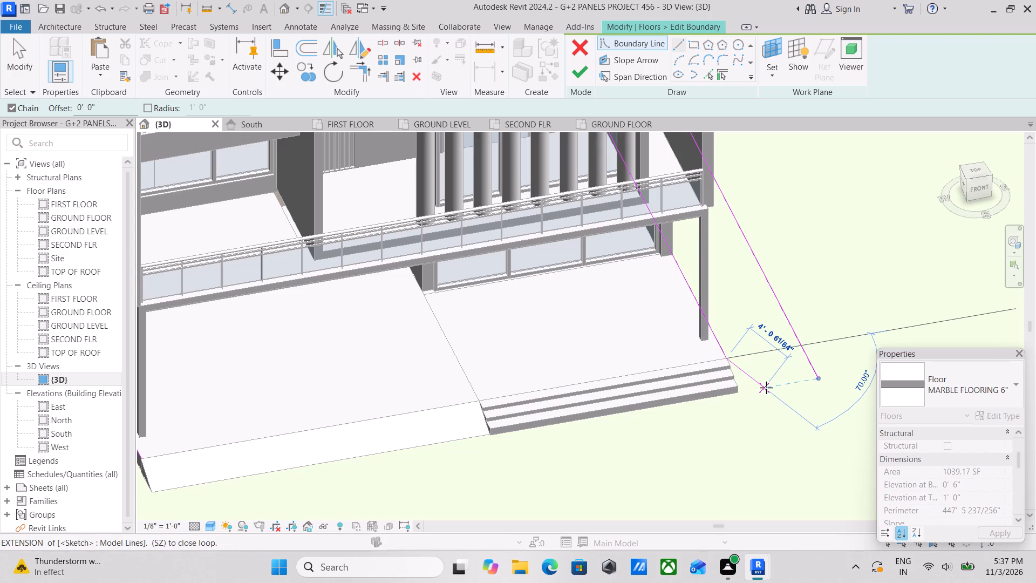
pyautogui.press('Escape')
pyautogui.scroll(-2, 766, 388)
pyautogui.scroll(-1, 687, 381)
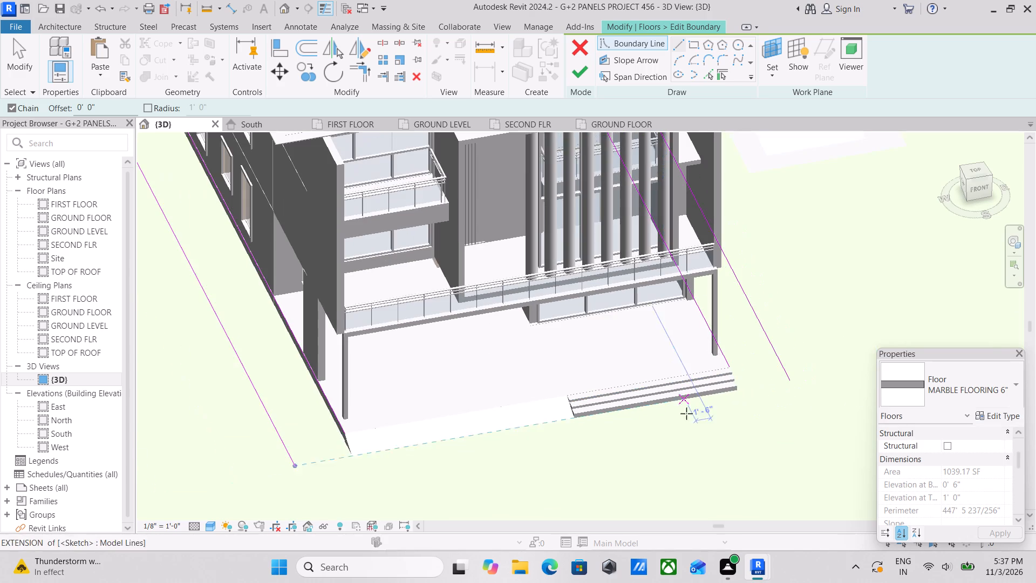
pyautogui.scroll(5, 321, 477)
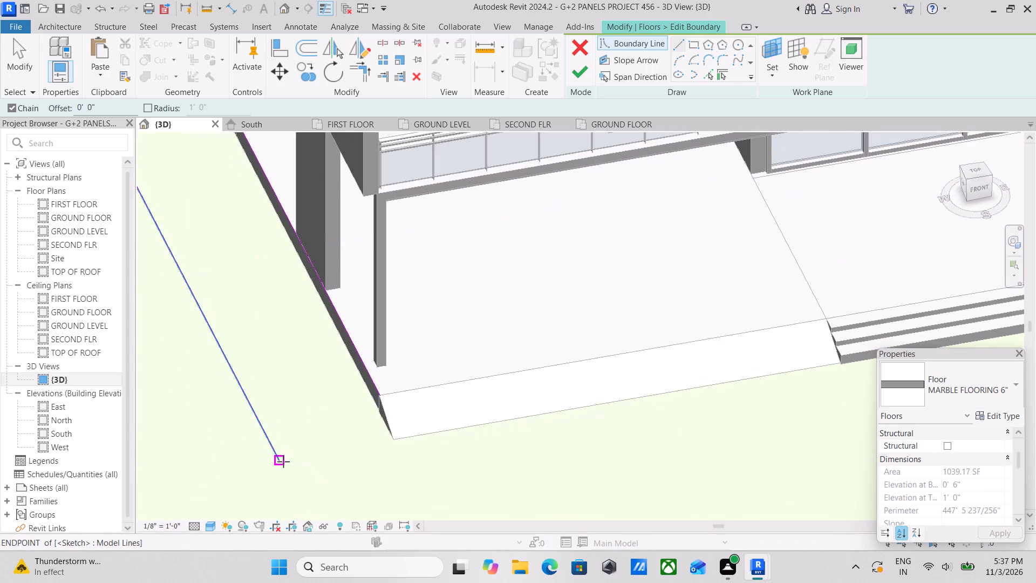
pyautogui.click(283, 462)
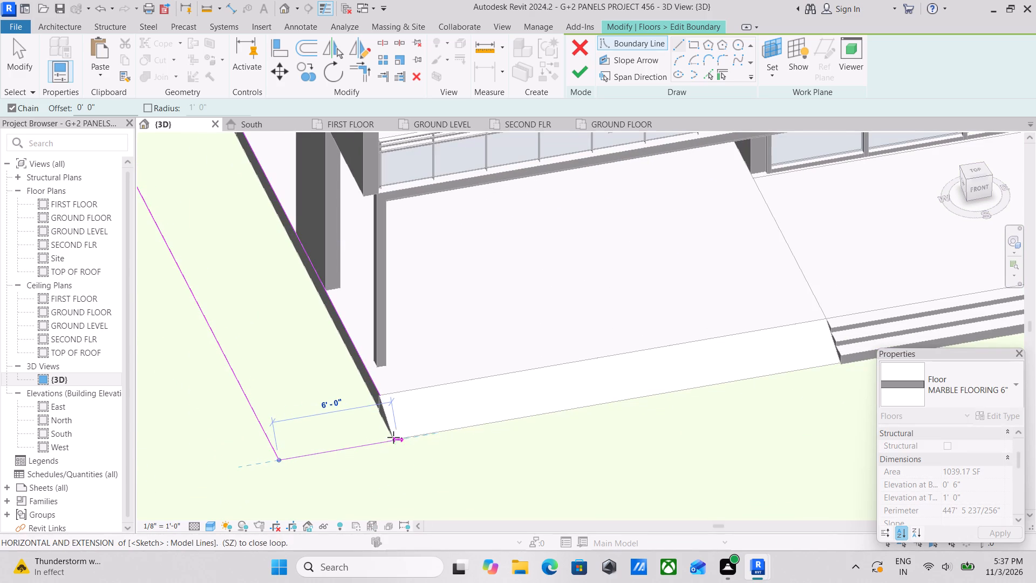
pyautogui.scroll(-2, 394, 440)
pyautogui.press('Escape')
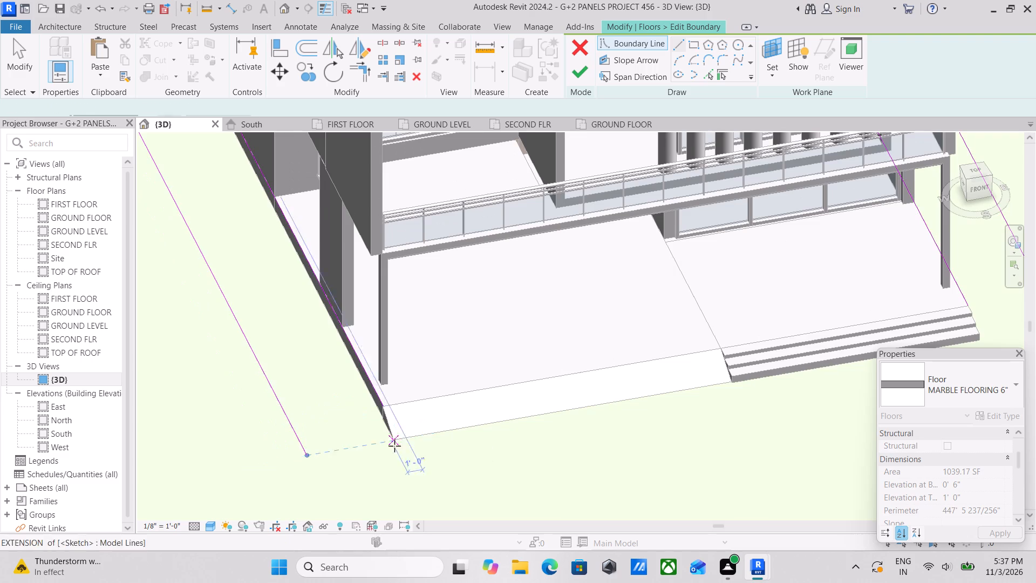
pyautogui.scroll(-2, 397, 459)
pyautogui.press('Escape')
# In top view, draw east-side boundary lines: about 5' from the steps' front corner to the outer edge, and 2'-6" up to the inner edge.
pyautogui.scroll(-4, 425, 504)
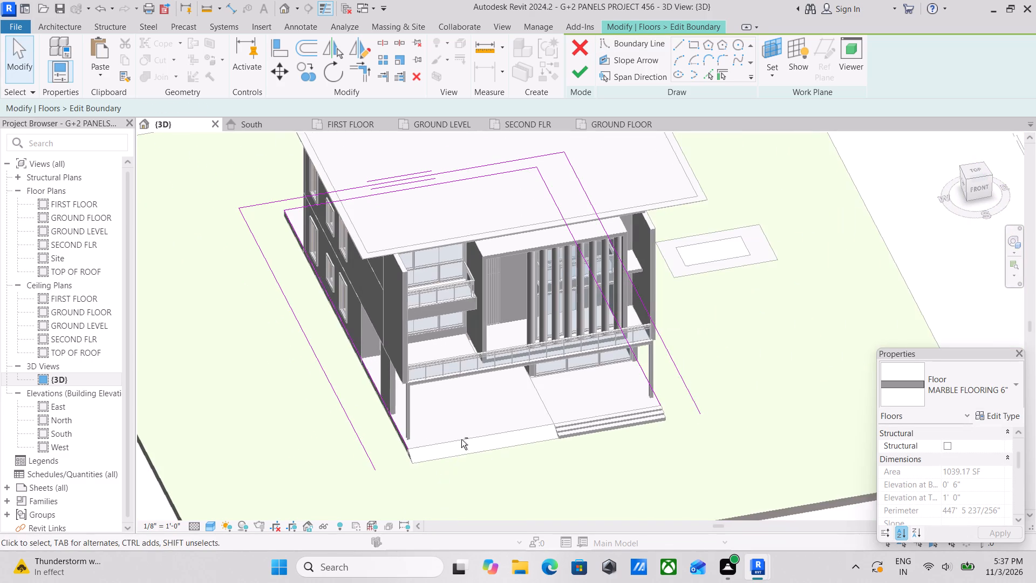
pyautogui.keyDown('shift'); pyautogui.moveTo(462, 440); pyautogui.dragTo(430, 483, button='middle'); pyautogui.keyUp('shift')
pyautogui.moveTo(427, 474); pyautogui.dragTo(491, 384, button='middle')
pyautogui.keyDown('shift'); pyautogui.moveTo(496, 390); pyautogui.dragTo(501, 401, button='middle'); pyautogui.keyUp('shift')
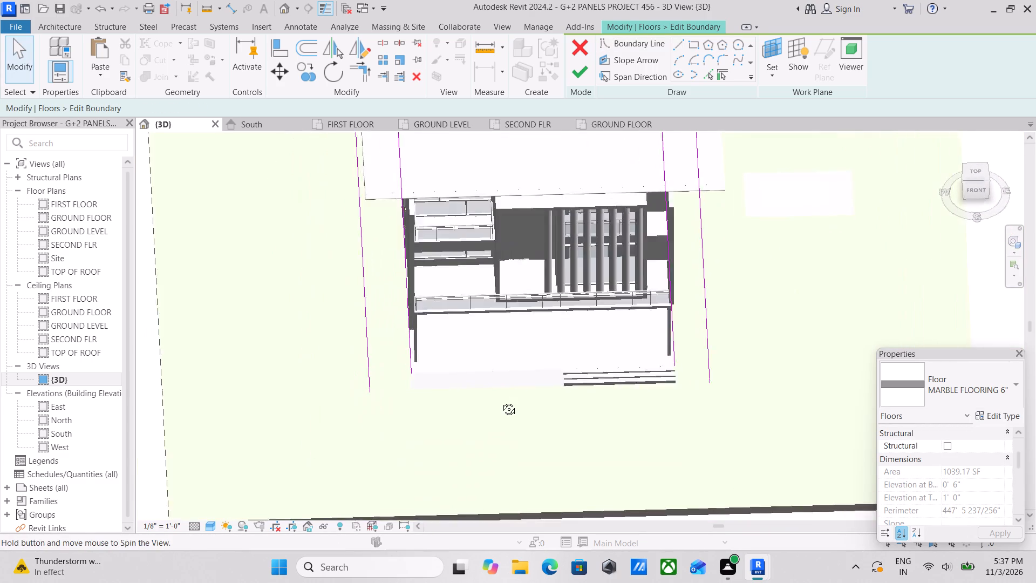
pyautogui.keyDown('shift'); pyautogui.moveTo(501, 401); pyautogui.dragTo(486, 476, button='middle'); pyautogui.keyUp('shift')
pyautogui.moveTo(574, 451); pyautogui.dragTo(576, 473, button='middle')
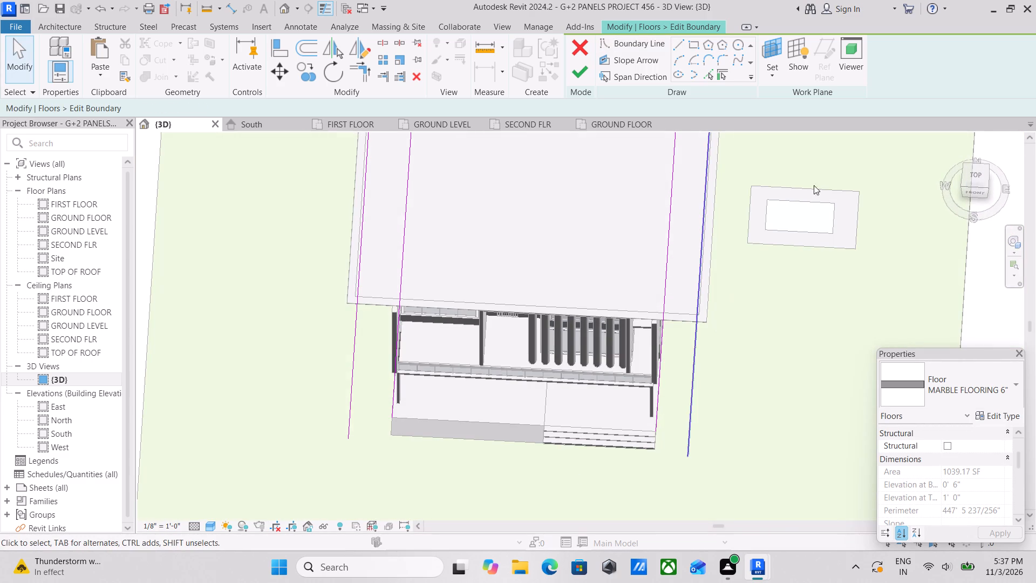
pyautogui.click(978, 172)
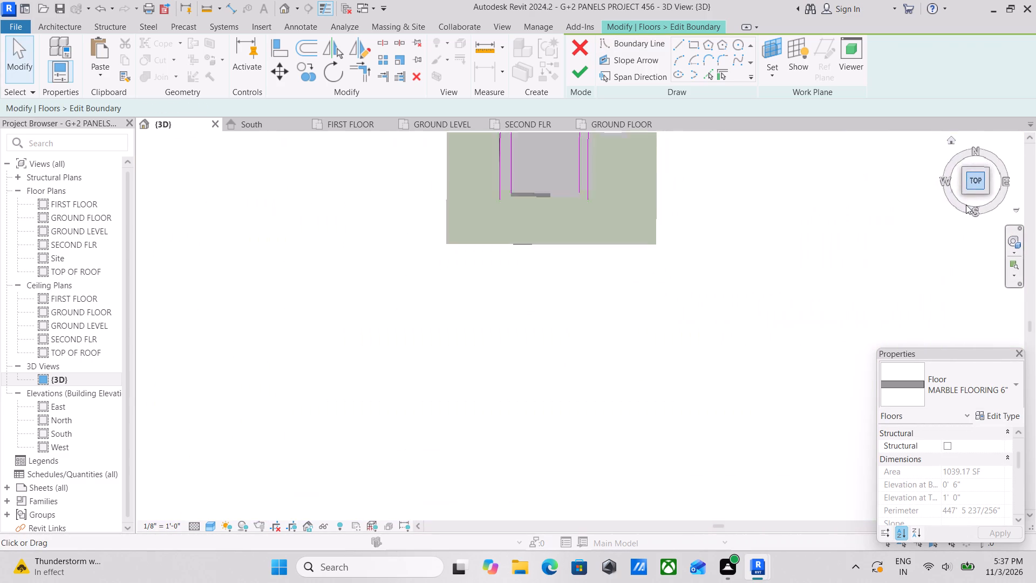
pyautogui.scroll(3, 682, 321)
pyautogui.scroll(9, 646, 405)
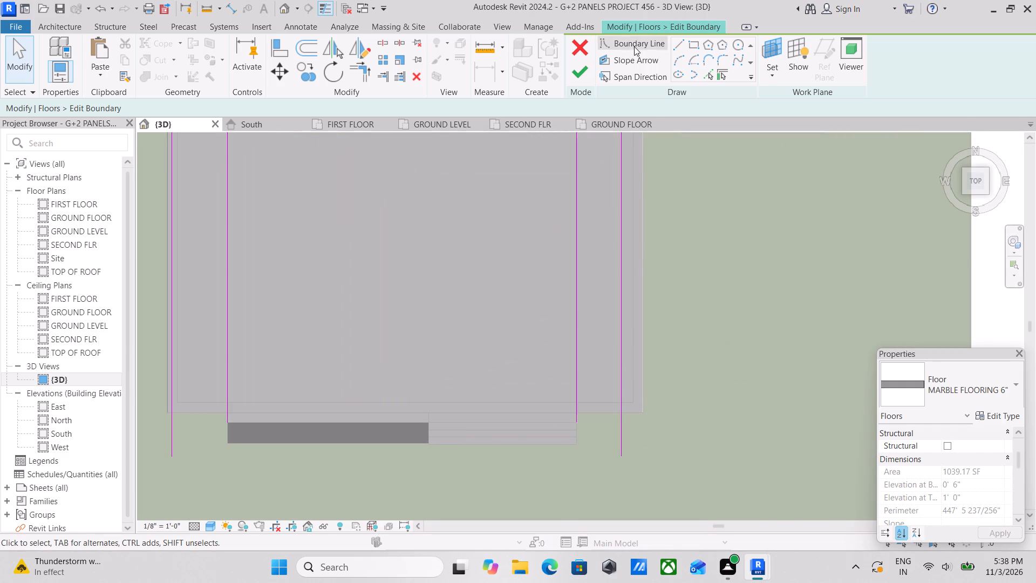
pyautogui.click(681, 45)
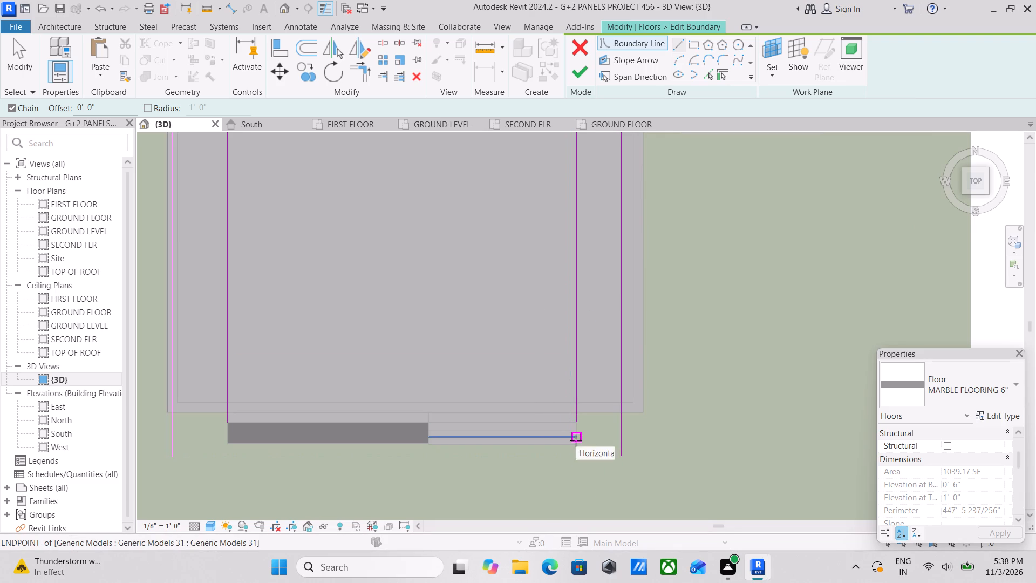
pyautogui.scroll(6, 575, 450)
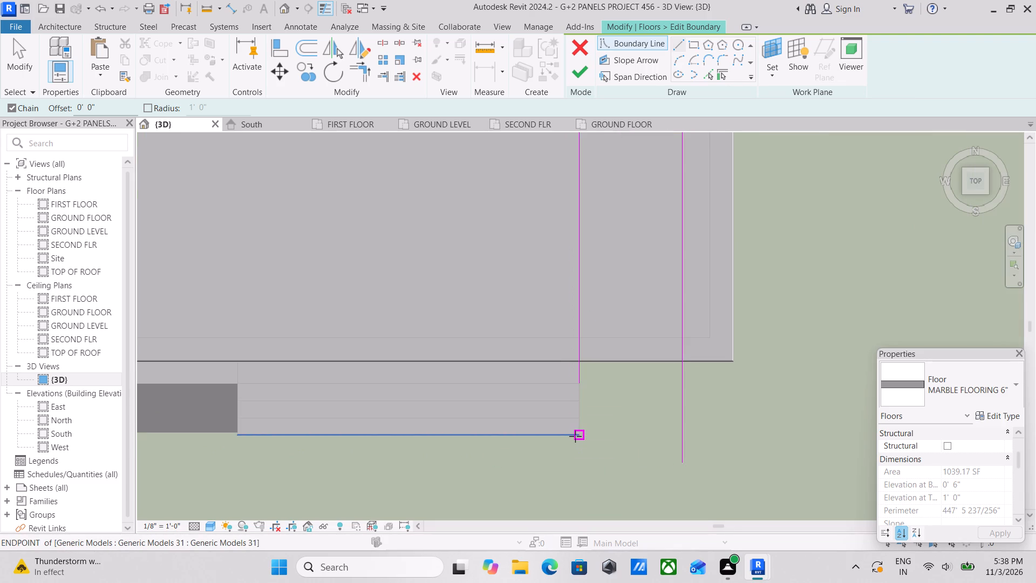
pyautogui.click(575, 436)
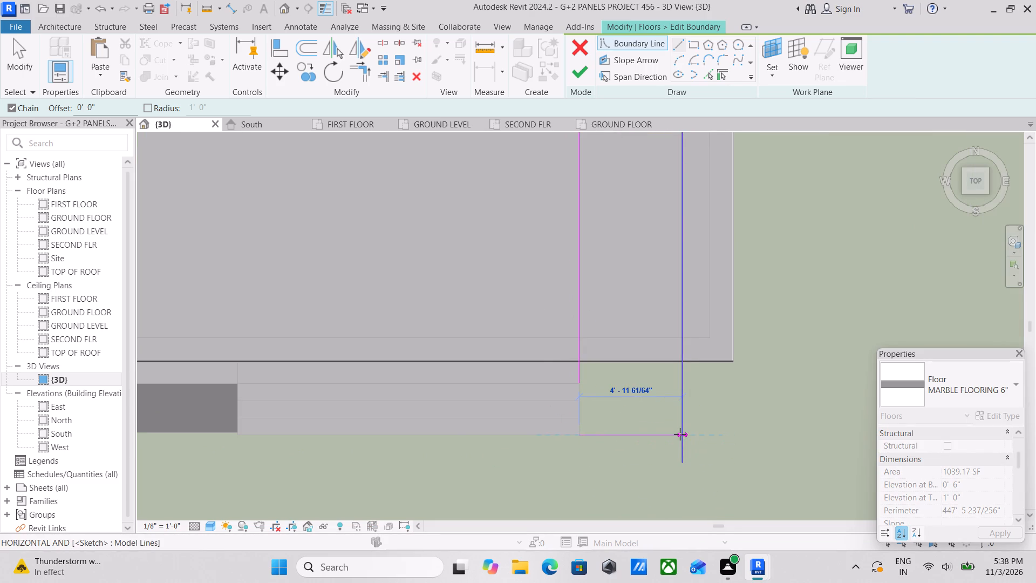
pyautogui.click(680, 434)
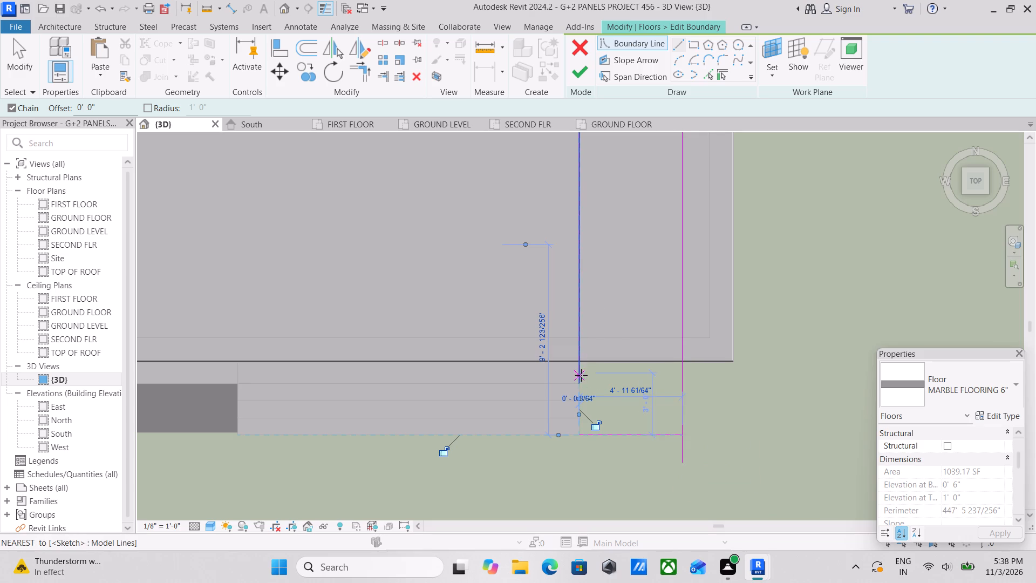
pyautogui.click(580, 382)
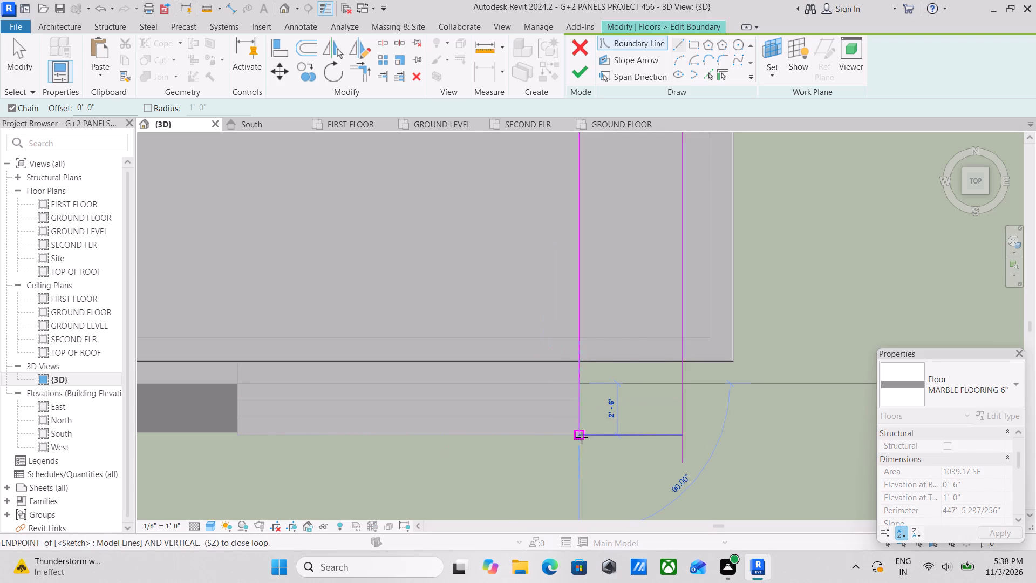
pyautogui.click(582, 437)
pyautogui.press('Escape')
# Draw west-side boundary lines from the inner edge: a 1/4" jog, about 2'-5" along the ramp's side, and about 6'-2" to the outer edge.
pyautogui.scroll(-5, 603, 446)
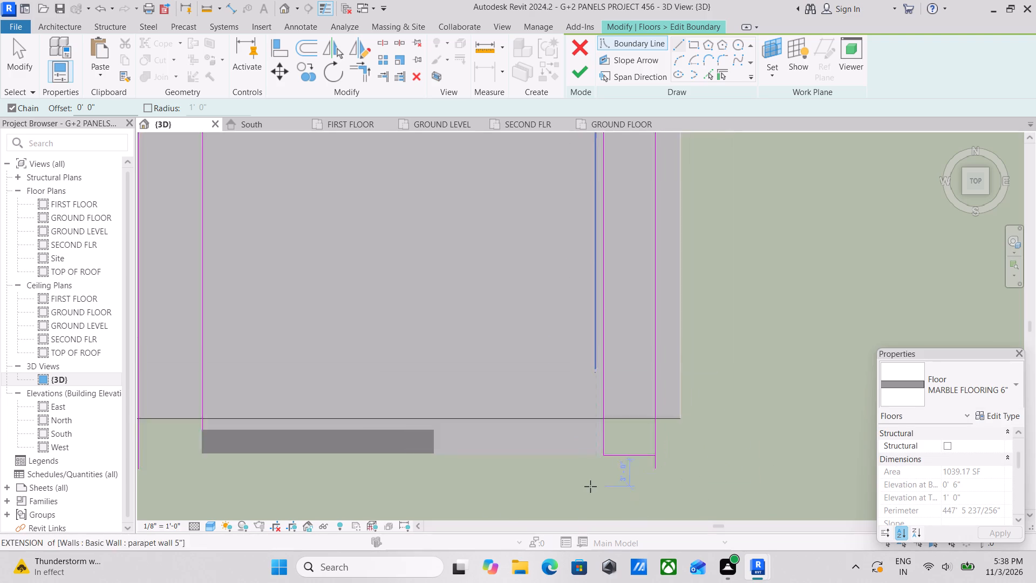
pyautogui.scroll(-1, 590, 486)
pyautogui.moveTo(590, 486); pyautogui.dragTo(790, 432, button='middle')
pyautogui.scroll(3, 497, 385)
pyautogui.scroll(2, 340, 421)
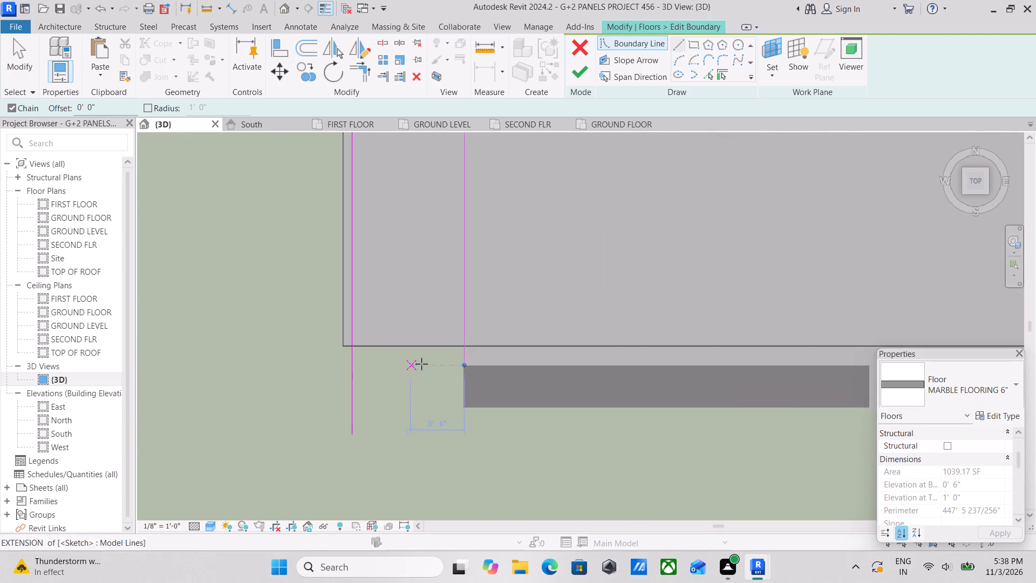
pyautogui.click(464, 365)
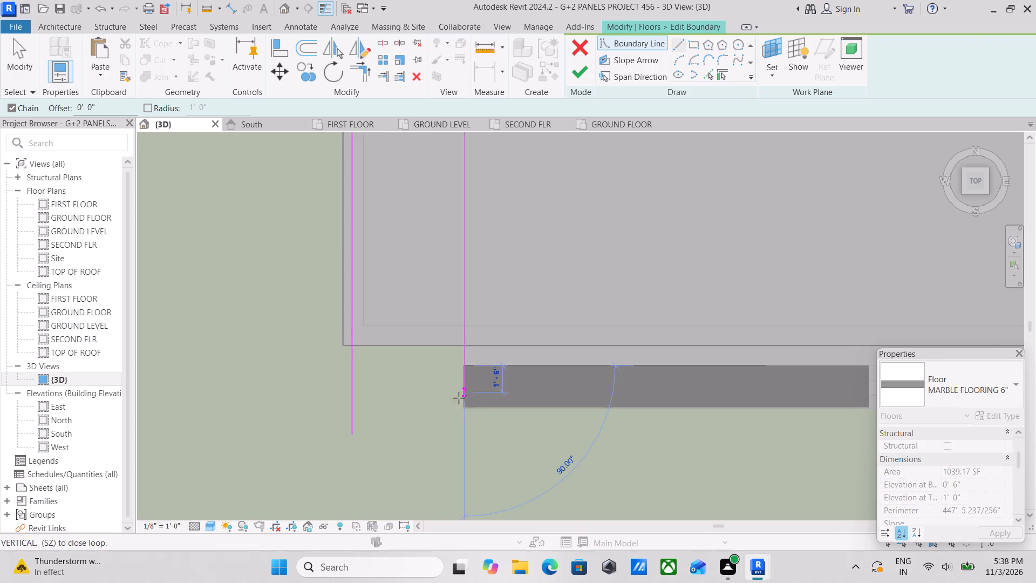
pyautogui.scroll(2, 459, 409)
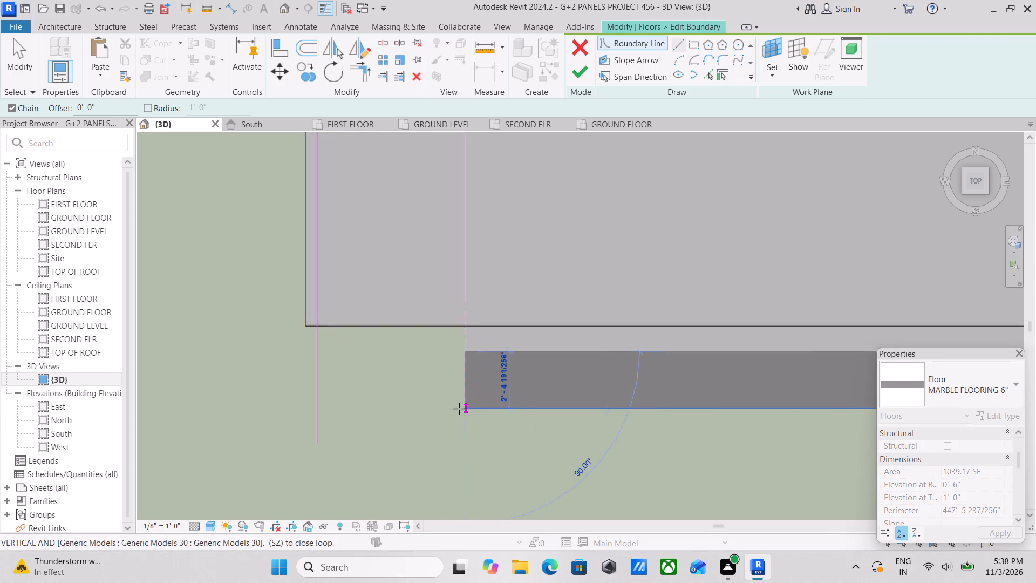
pyautogui.scroll(1, 459, 409)
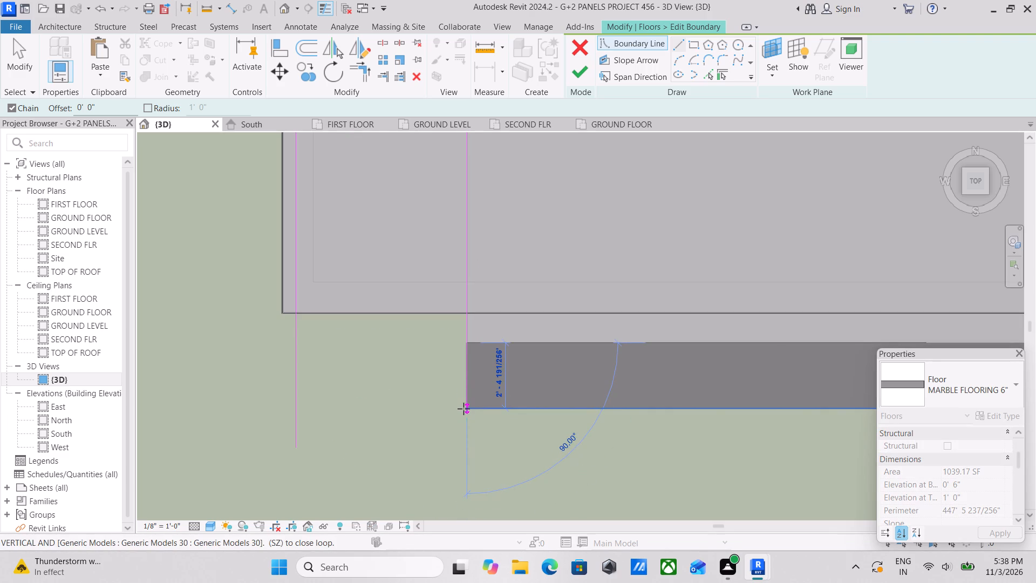
pyautogui.scroll(3, 464, 409)
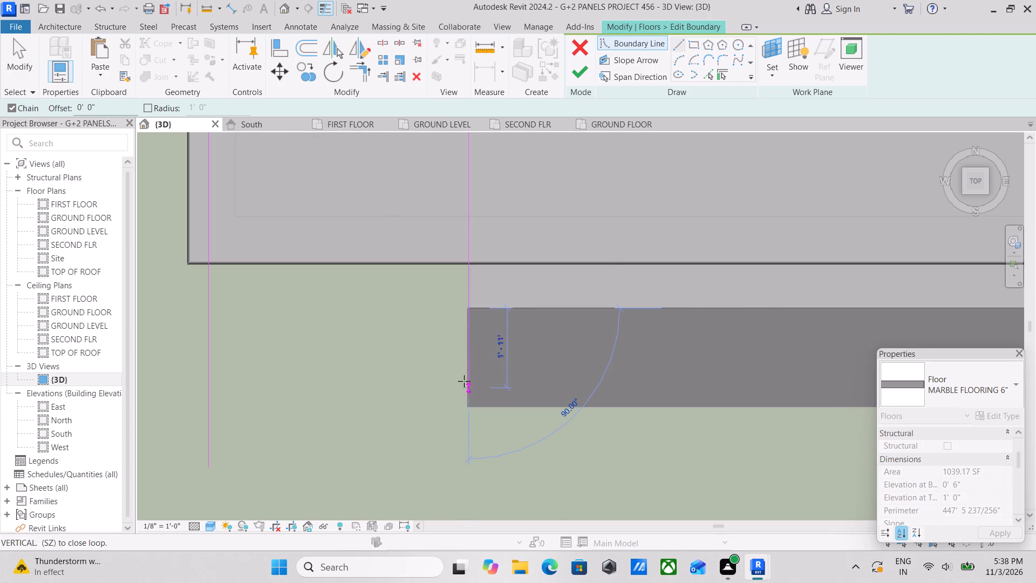
pyautogui.scroll(11, 471, 295)
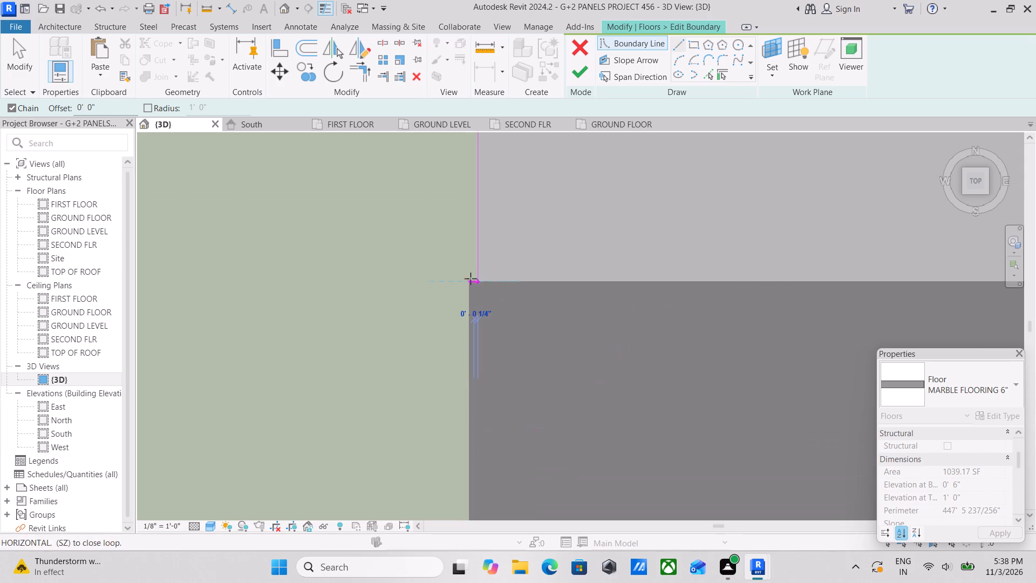
pyautogui.click(471, 279)
pyautogui.scroll(-1, 471, 371)
pyautogui.moveTo(471, 371); pyautogui.dragTo(513, 271, button='middle')
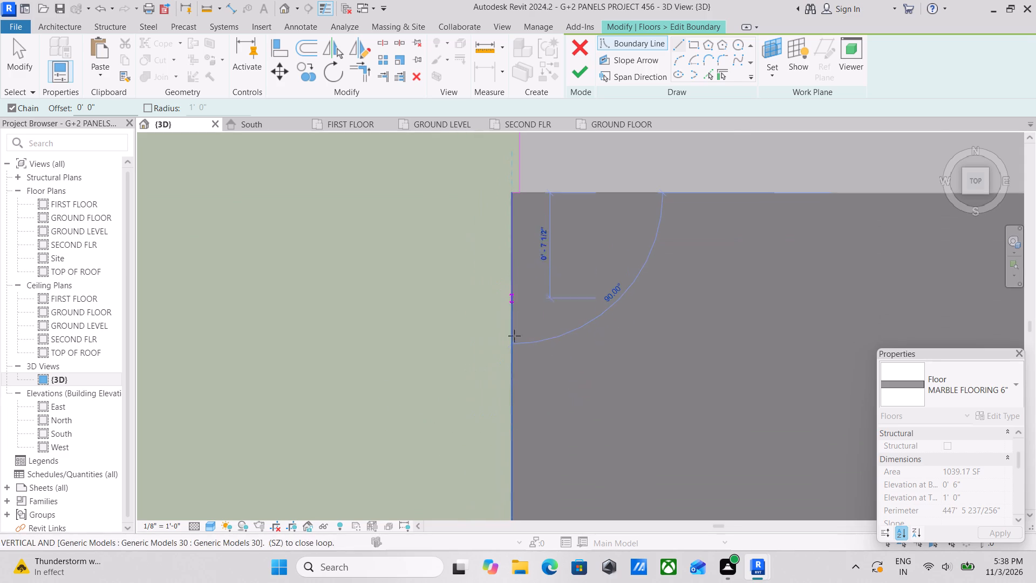
pyautogui.moveTo(521, 423); pyautogui.dragTo(551, 272, button='middle')
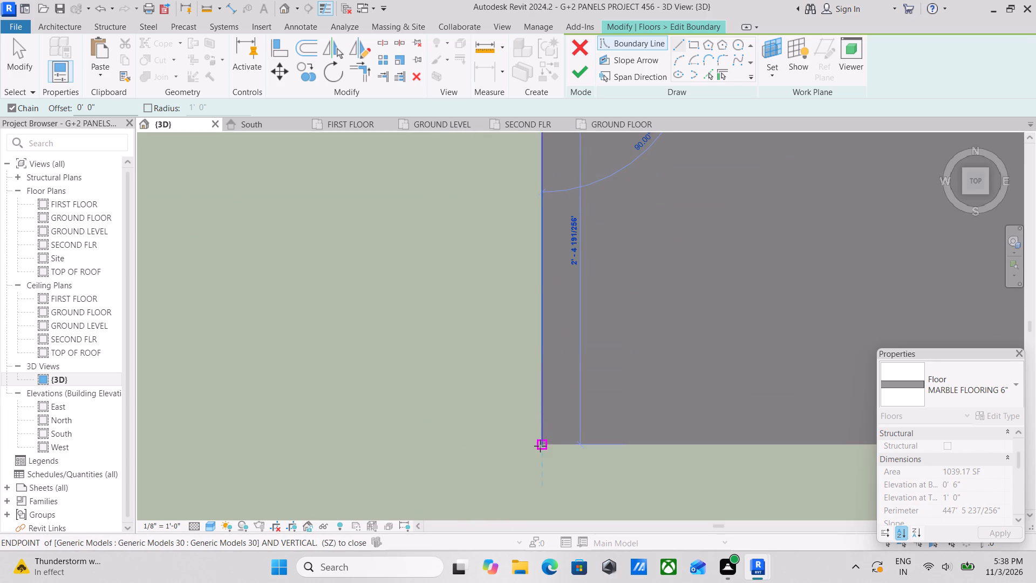
pyautogui.click(540, 446)
pyautogui.scroll(-1, 461, 406)
pyautogui.moveTo(461, 406); pyautogui.dragTo(597, 377, button='middle')
pyautogui.scroll(-4, 508, 370)
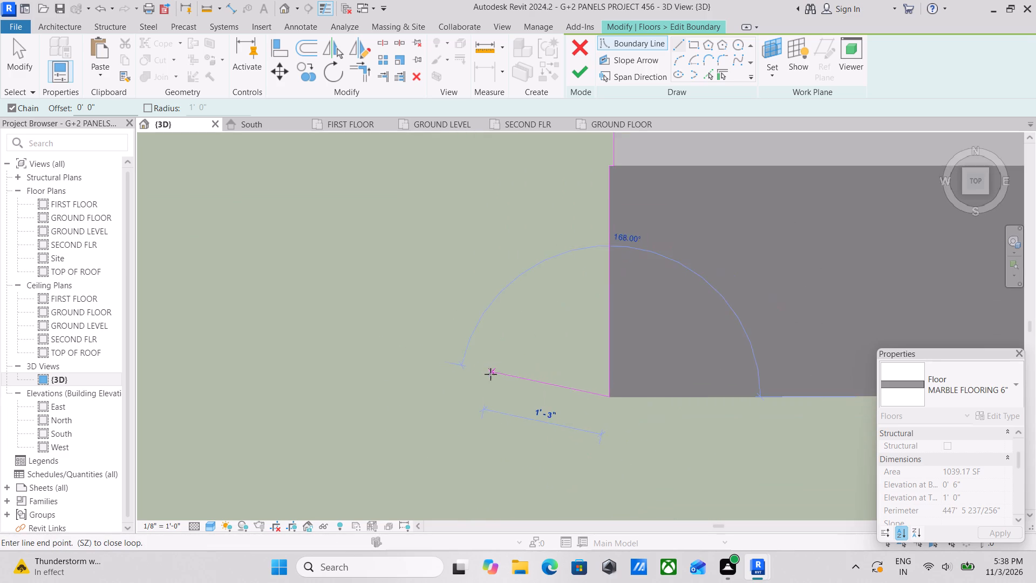
pyautogui.scroll(-2, 490, 374)
pyautogui.moveTo(487, 379); pyautogui.dragTo(699, 395, button='middle')
pyautogui.scroll(-4, 631, 399)
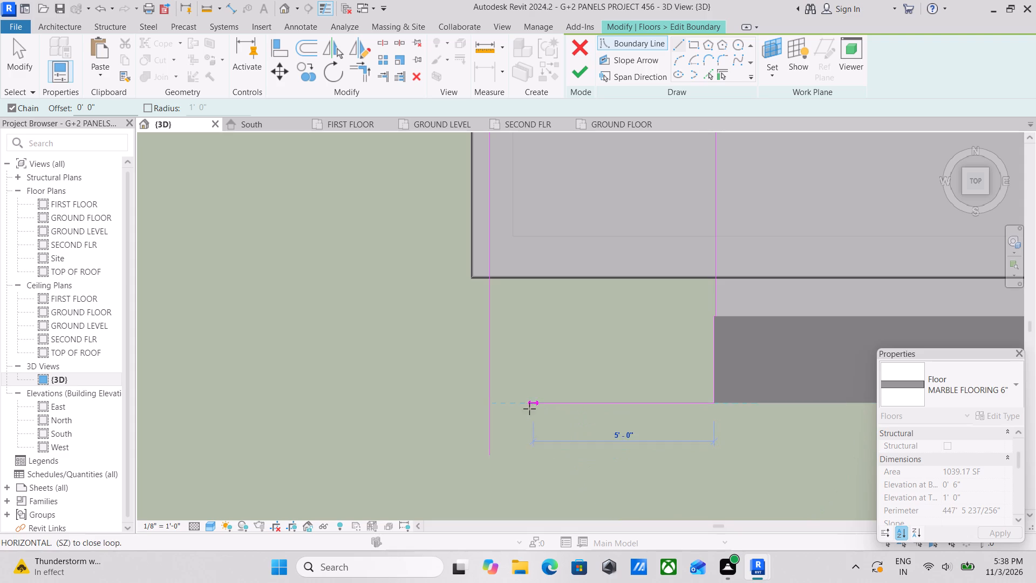
pyautogui.click(493, 401)
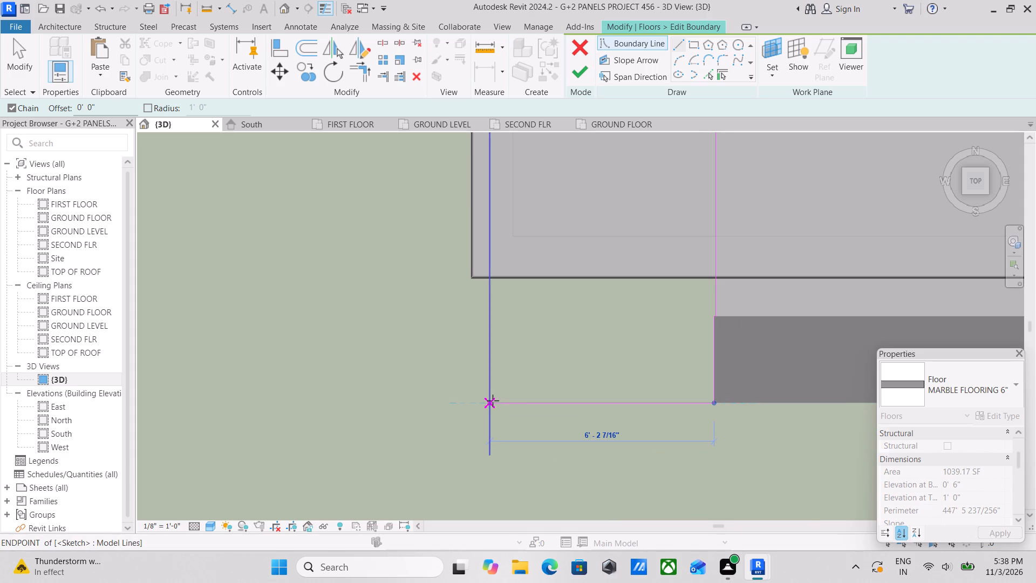
pyautogui.press('Escape')
pyautogui.press('Escape')
pyautogui.scroll(2, 510, 451)
pyautogui.press('Escape')
# Shorten the west outer boundary line so its front end meets the new front line at the ramp's foot.
pyautogui.scroll(-5, 542, 427)
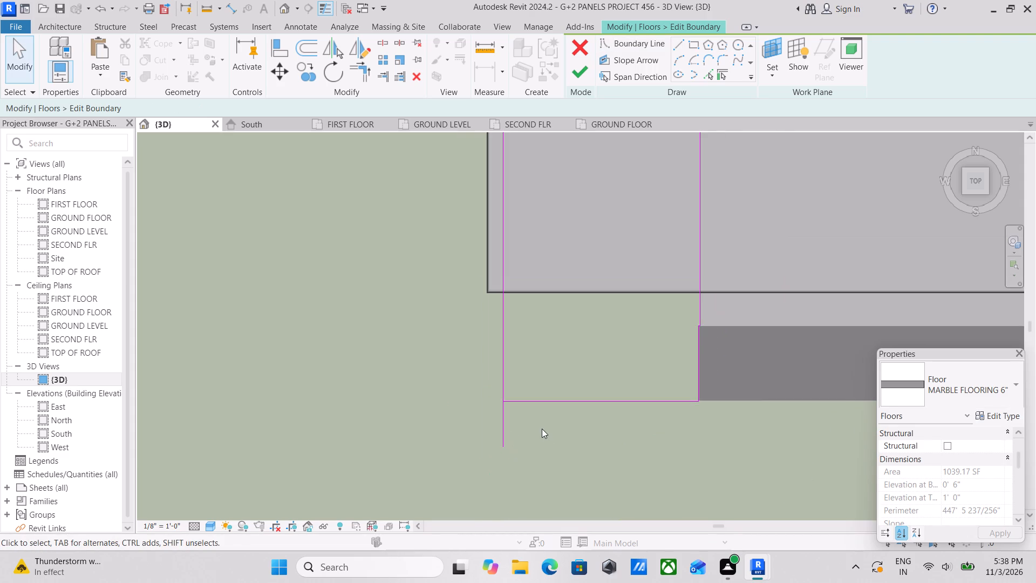
pyautogui.scroll(-4, 544, 423)
pyautogui.scroll(7, 544, 425)
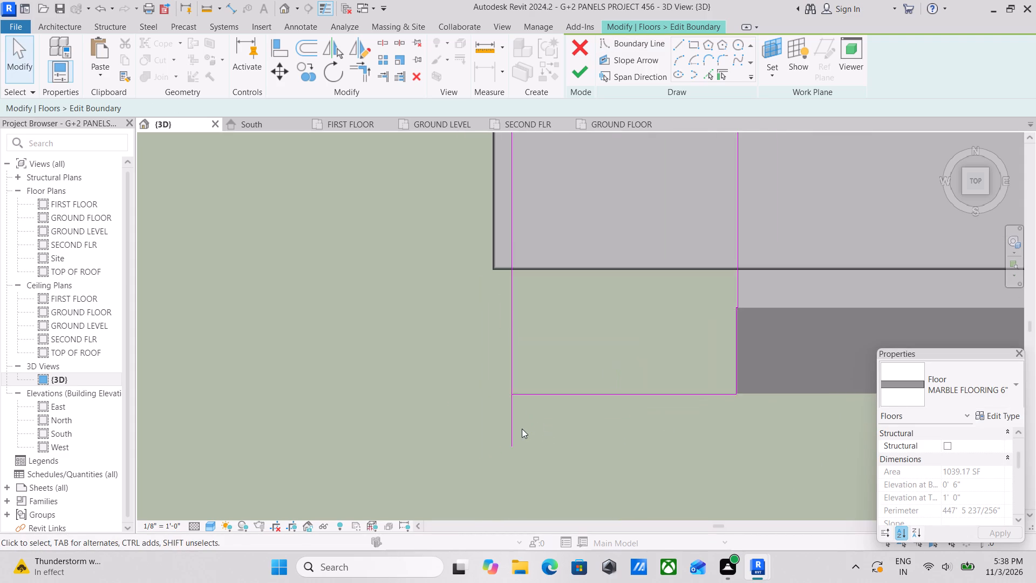
pyautogui.scroll(3, 522, 429)
pyautogui.click(505, 416)
pyautogui.moveTo(509, 454); pyautogui.dragTo(510, 454)
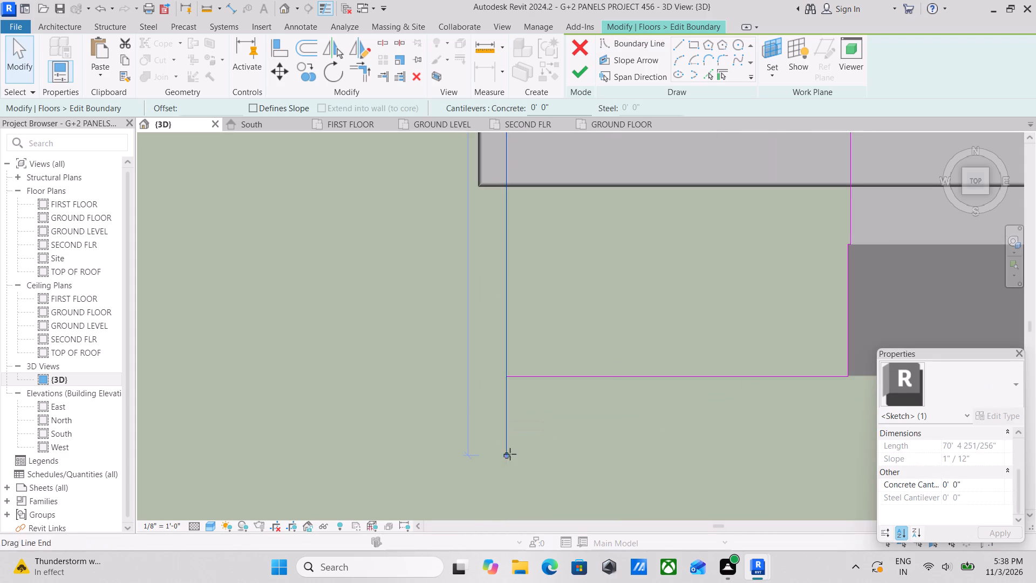
pyautogui.moveTo(510, 454); pyautogui.dragTo(513, 379)
# Shorten the east outer boundary line to end at the new front line beside the steps, and finish the floor boundary edit.
pyautogui.scroll(-9, 527, 395)
pyautogui.moveTo(604, 423); pyautogui.dragTo(448, 358, button='middle')
pyautogui.scroll(1, 437, 352)
pyautogui.scroll(-7, 621, 392)
pyautogui.moveTo(630, 387); pyautogui.dragTo(414, 365, button='middle')
pyautogui.scroll(-1, 692, 414)
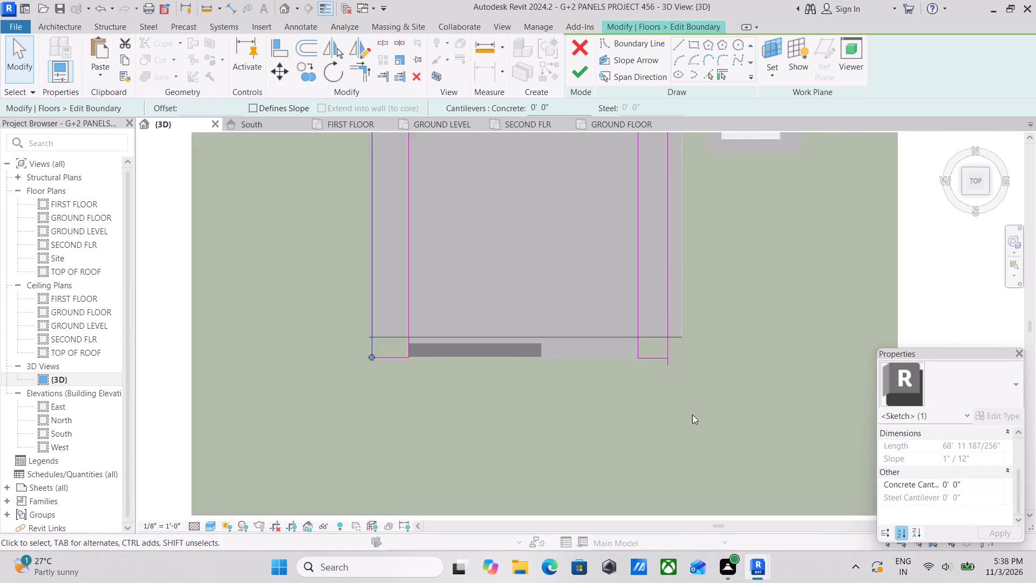
pyautogui.scroll(-1, 692, 415)
pyautogui.moveTo(680, 412); pyautogui.dragTo(622, 411, button='middle')
pyautogui.scroll(14, 646, 385)
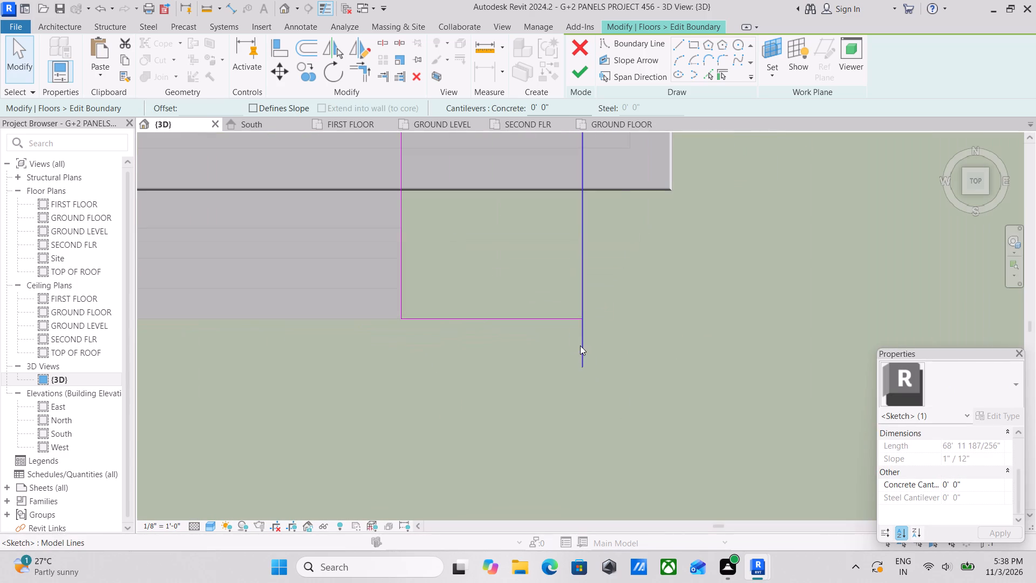
pyautogui.click(580, 345)
pyautogui.moveTo(582, 367); pyautogui.dragTo(586, 323)
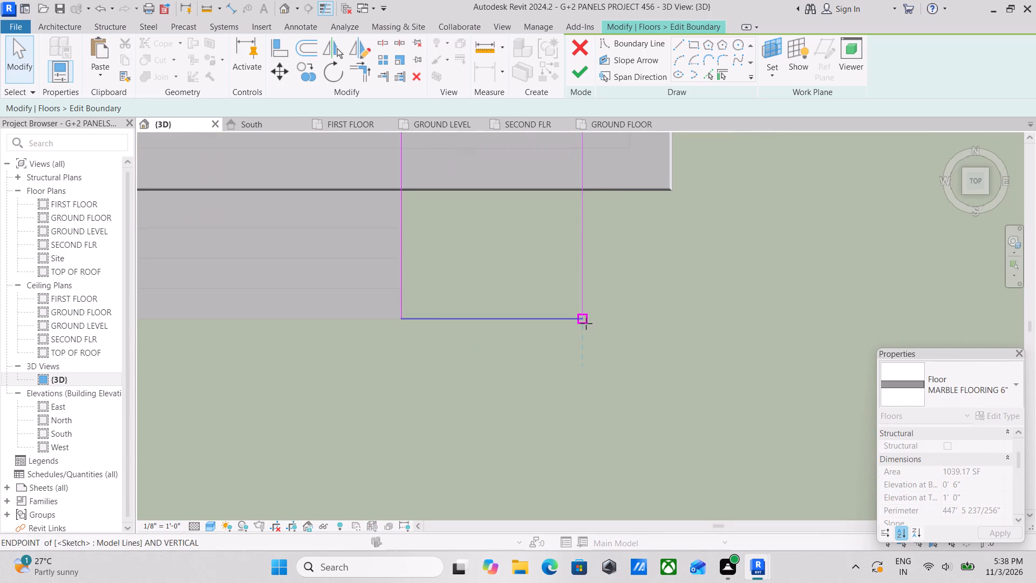
pyautogui.moveTo(586, 323); pyautogui.dragTo(585, 322)
pyautogui.scroll(-8, 583, 343)
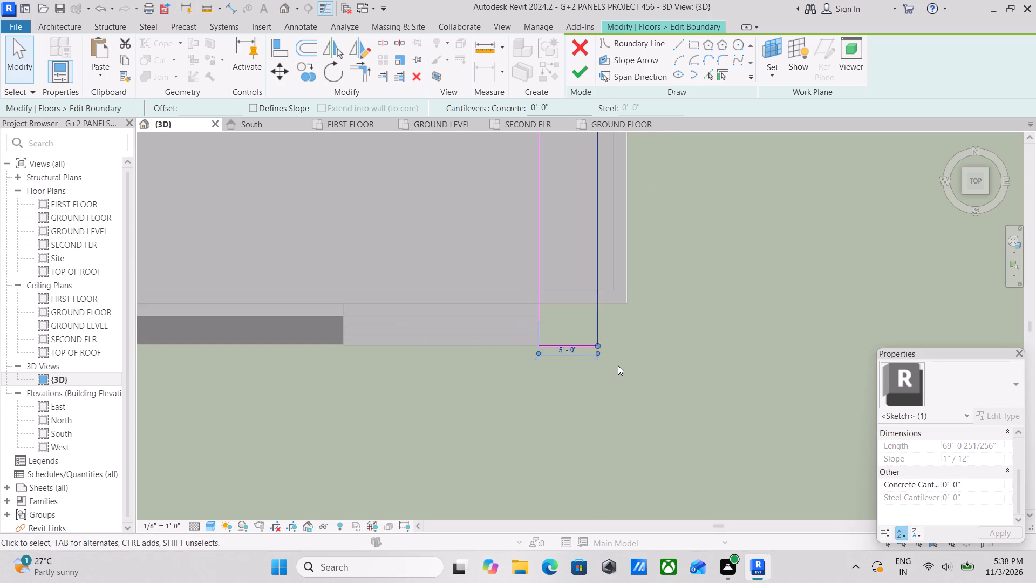
pyautogui.press('Escape')
pyautogui.scroll(-3, 629, 370)
pyautogui.press('Escape')
pyautogui.scroll(-3, 640, 367)
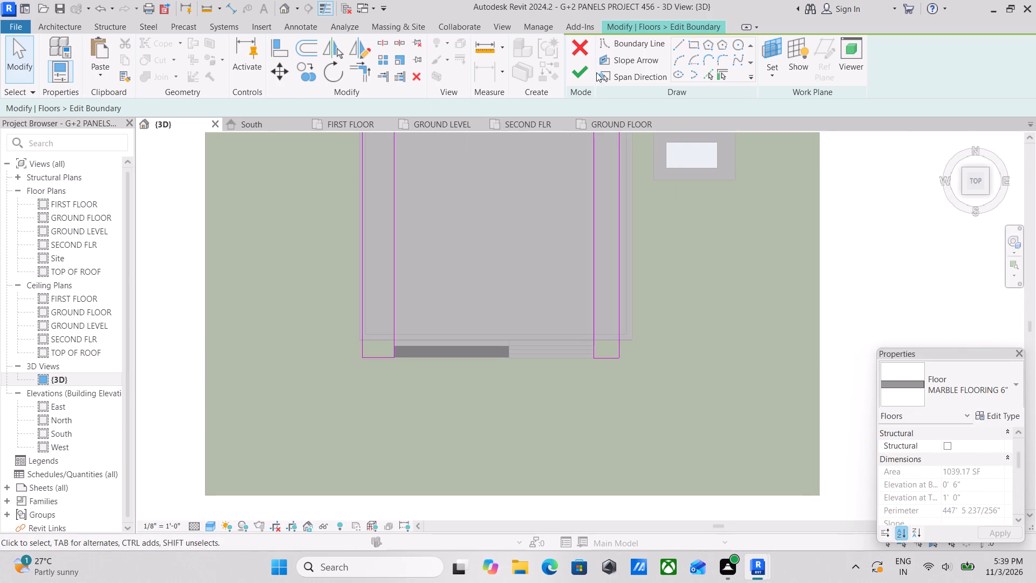
pyautogui.click(582, 68)
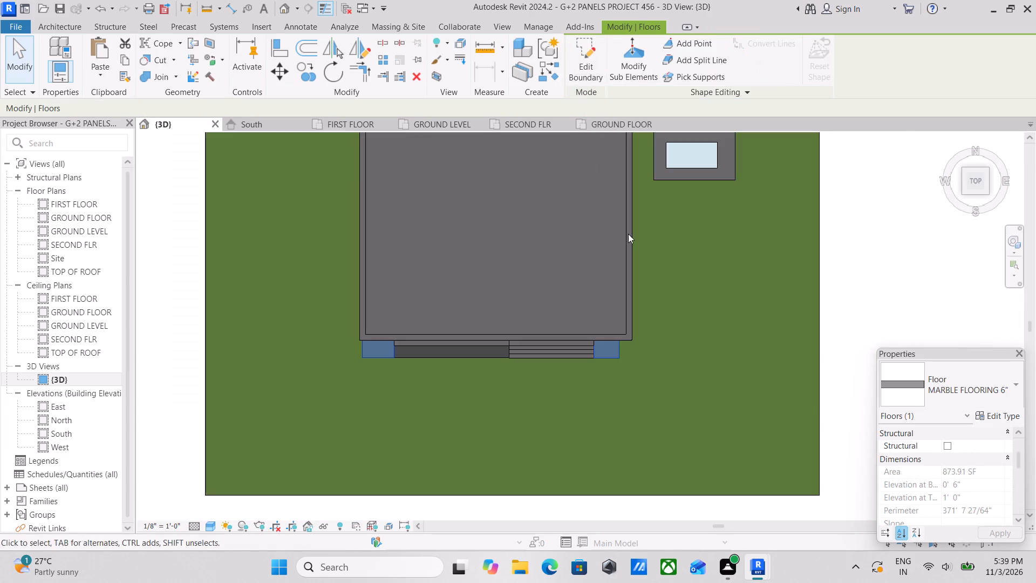
# Inspect the reshaped surrounding floor around the ramp, steps and building sides from several 3D angles.
pyautogui.scroll(-5, 656, 274)
pyautogui.keyDown('shift'); pyautogui.moveTo(659, 289); pyautogui.dragTo(827, 187, button='middle'); pyautogui.keyUp('shift')
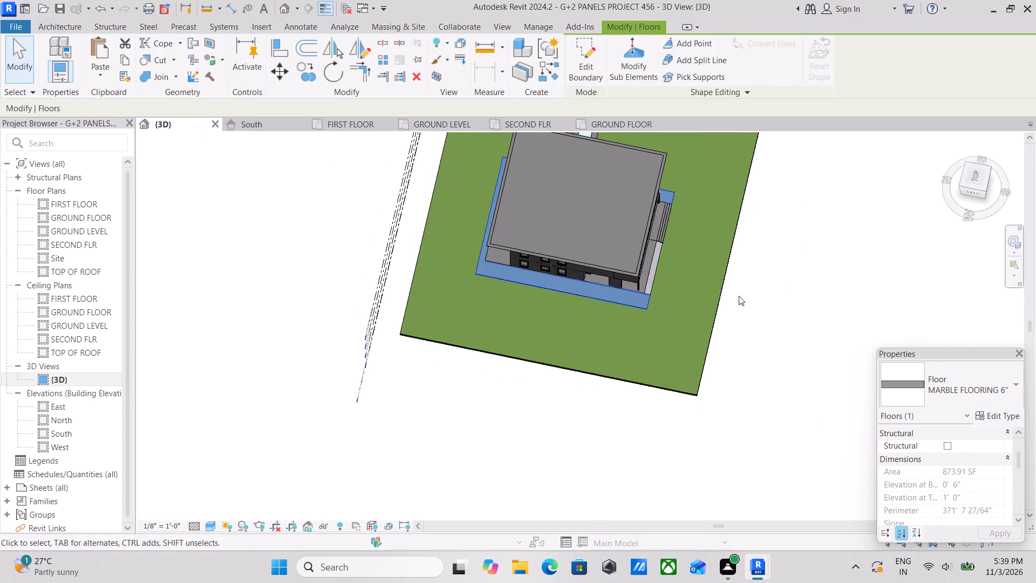
pyautogui.scroll(3, 724, 293)
pyautogui.press('Escape')
pyautogui.scroll(3, 479, 243)
pyautogui.scroll(2, 683, 376)
pyautogui.scroll(1, 693, 310)
pyautogui.moveTo(691, 310); pyautogui.dragTo(668, 342, button='middle')
pyautogui.scroll(-1, 677, 321)
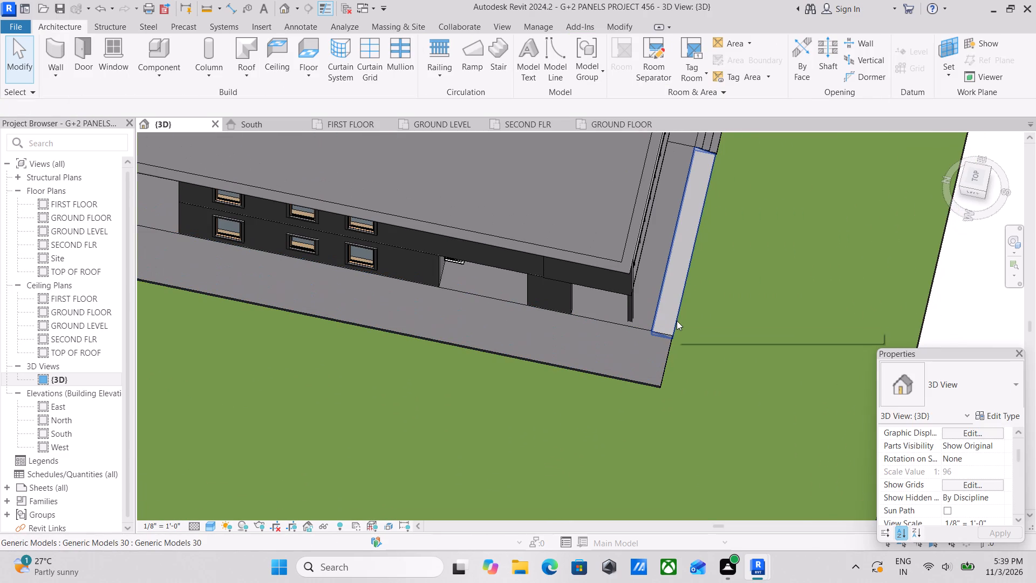
pyautogui.scroll(-1, 677, 321)
pyautogui.moveTo(677, 321); pyautogui.dragTo(583, 437, button='middle')
pyautogui.scroll(1, 579, 460)
pyautogui.scroll(-2, 624, 341)
pyautogui.moveTo(609, 390); pyautogui.dragTo(508, 582, button='middle')
pyautogui.scroll(-1, 551, 303)
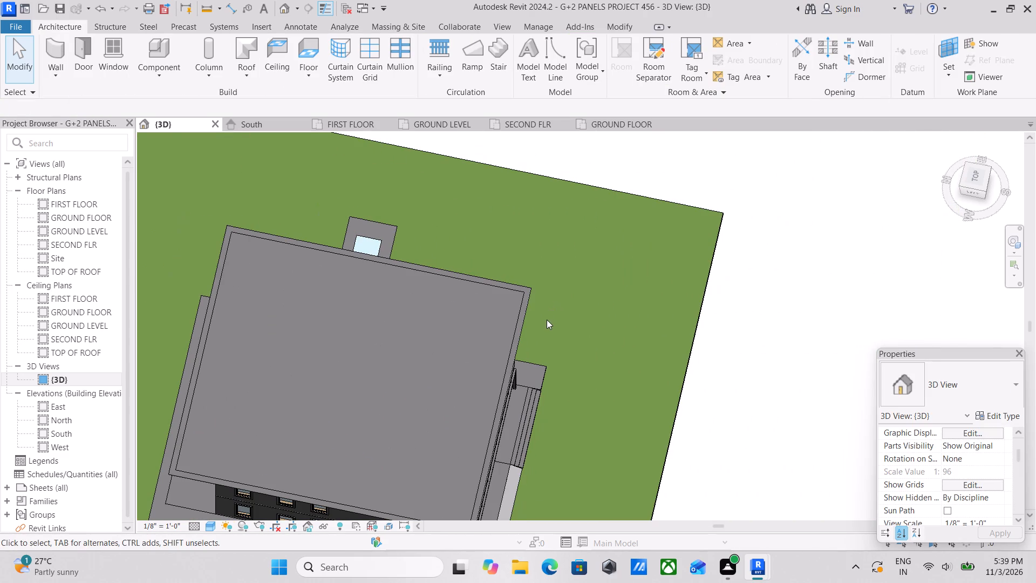
pyautogui.keyDown('shift'); pyautogui.moveTo(546, 320); pyautogui.dragTo(427, 148, button='middle'); pyautogui.keyUp('shift')
pyautogui.keyDown('shift'); pyautogui.middleClick(485, 323); pyautogui.keyUp('shift')
pyautogui.keyDown('shift'); pyautogui.scroll(-1, 485, 323); pyautogui.keyUp('shift')
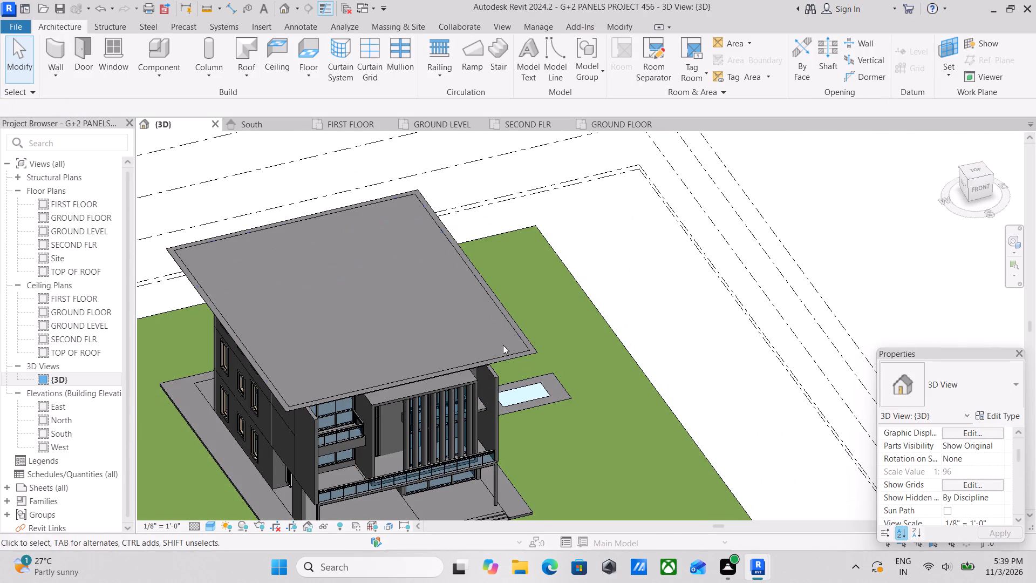
pyautogui.keyDown('shift'); pyautogui.moveTo(563, 420); pyautogui.dragTo(459, 328, button='middle'); pyautogui.keyUp('shift')
pyautogui.moveTo(480, 409); pyautogui.dragTo(680, 294, button='middle')
pyautogui.keyDown('shift'); pyautogui.scroll(1, 548, 361); pyautogui.keyUp('shift')
pyautogui.keyDown('shift'); pyautogui.moveTo(548, 361); pyautogui.dragTo(596, 372, button='middle'); pyautogui.keyUp('shift')
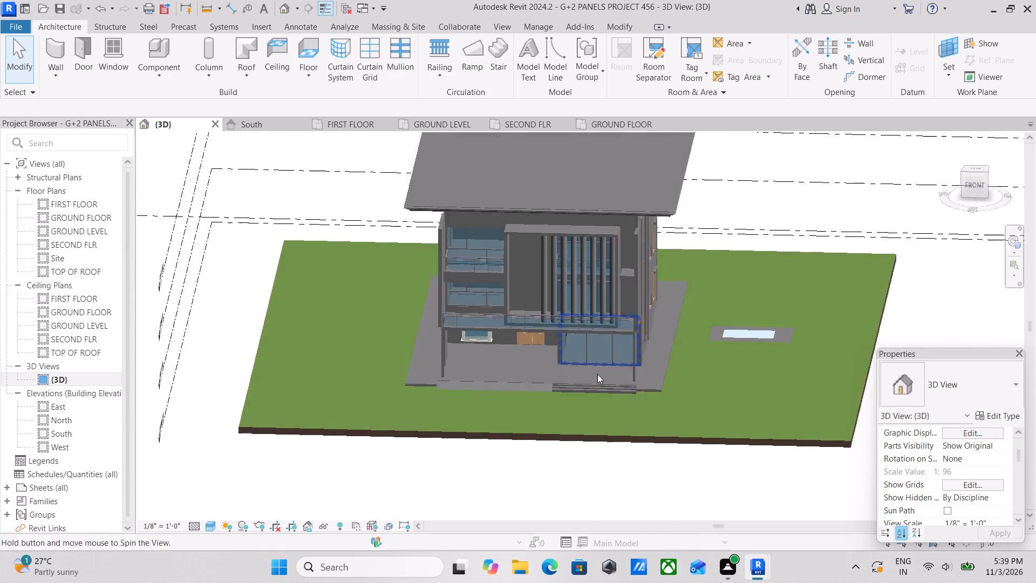
# Duplicate the surrounding floor's type under the name outside flooring 6".
pyautogui.scroll(2, 578, 402)
pyautogui.scroll(2, 706, 436)
pyautogui.click(696, 351)
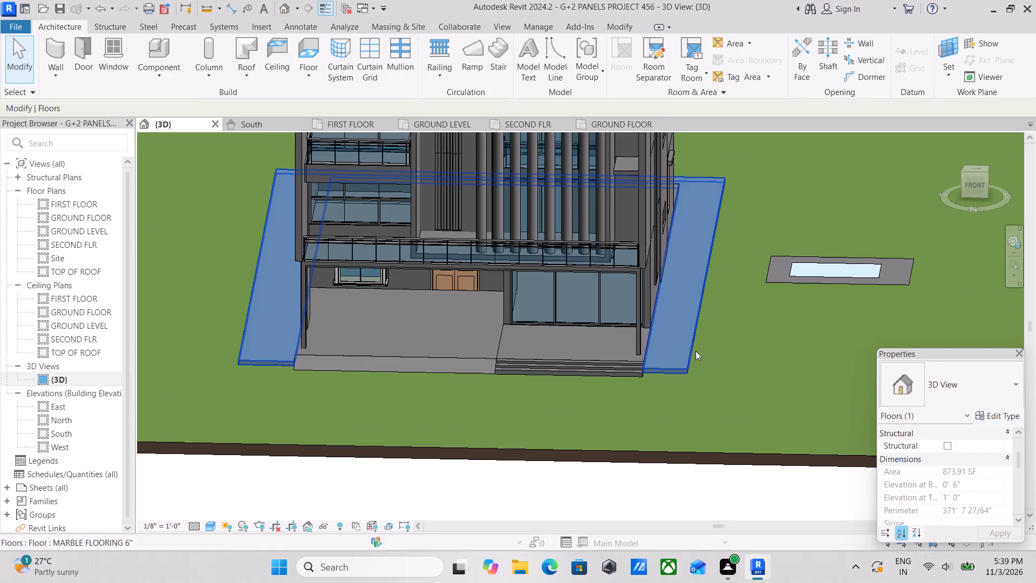
pyautogui.click(1016, 411)
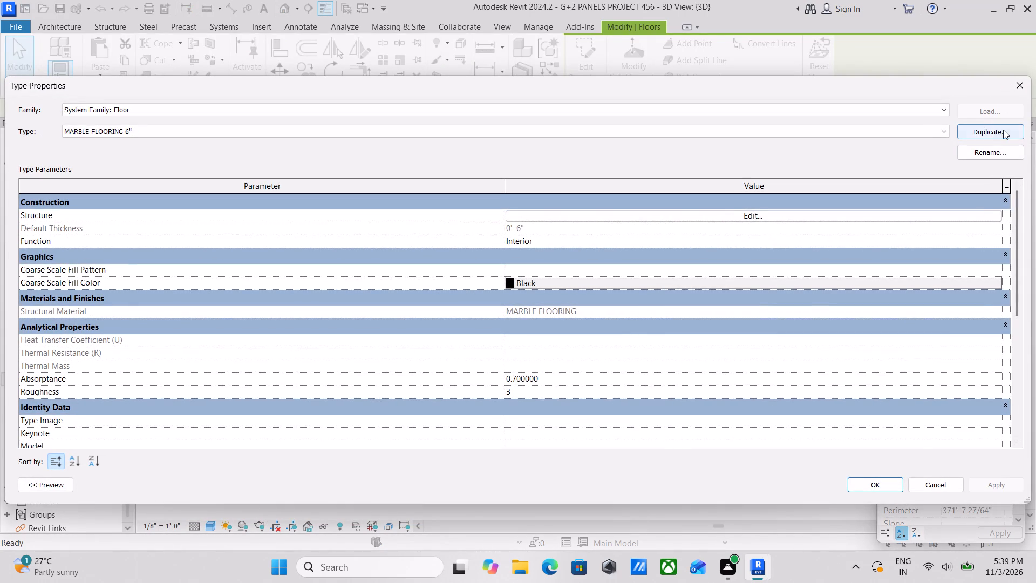
pyautogui.click(1003, 130)
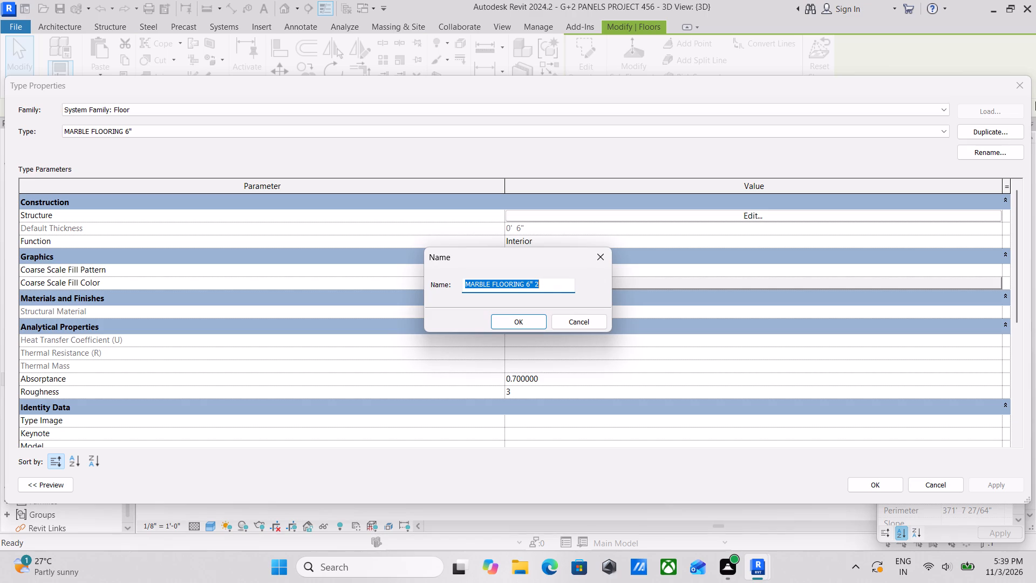
pyautogui.press('f')
pyautogui.press('l')
pyautogui.press('BackSpace')
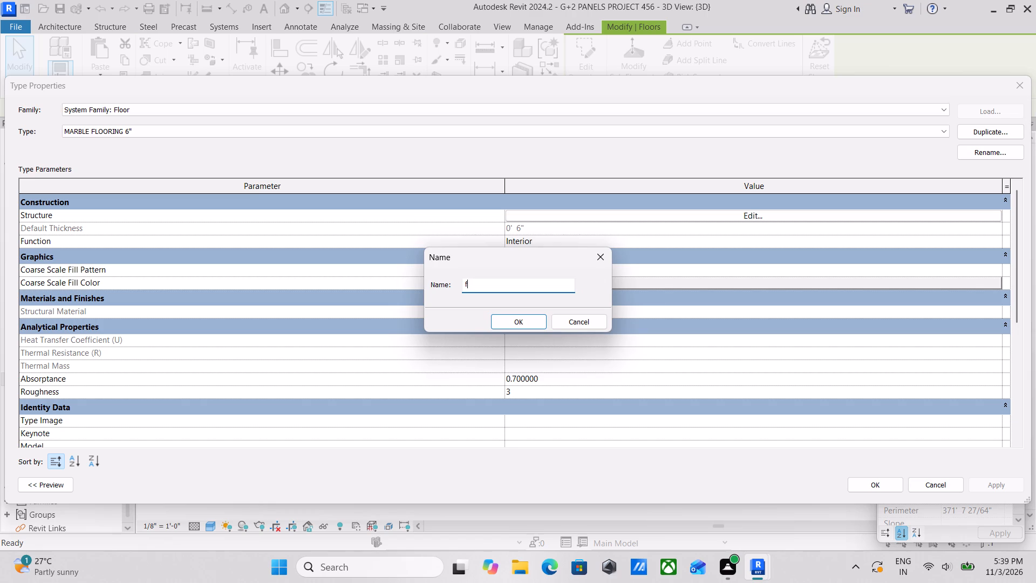
pyautogui.press('BackSpace')
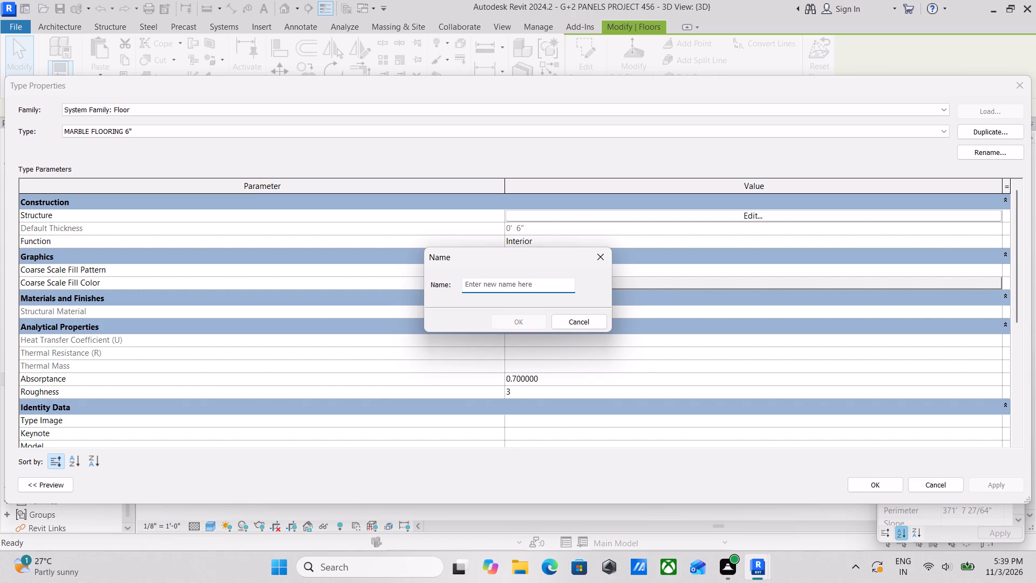
pyautogui.write('ver')
pyautogui.write('anda')
pyautogui.press('space')
pyautogui.press('d')
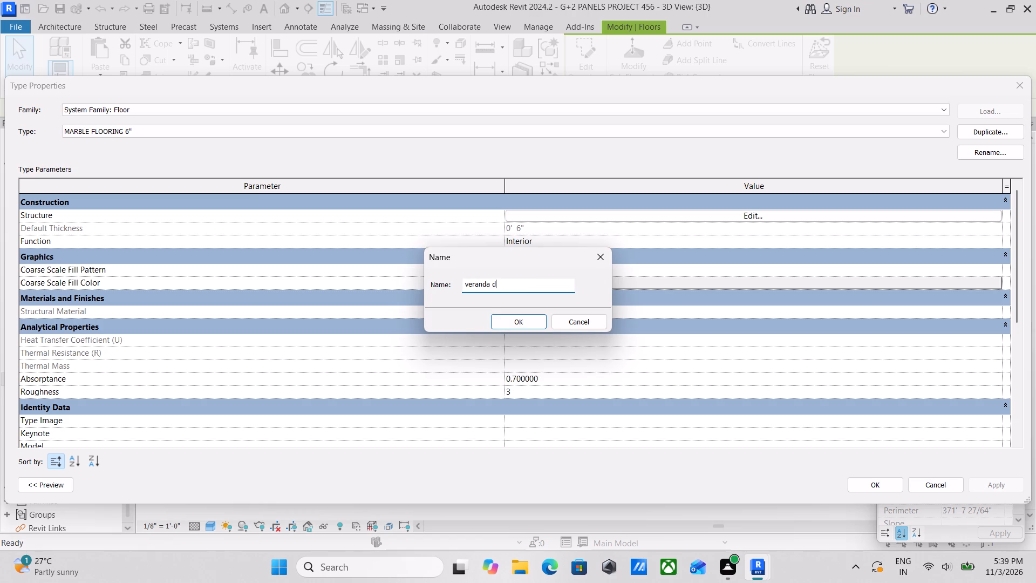
pyautogui.press('BackSpace')
pyautogui.write('flooring')
pyautogui.moveTo(520, 284); pyautogui.dragTo(455, 297)
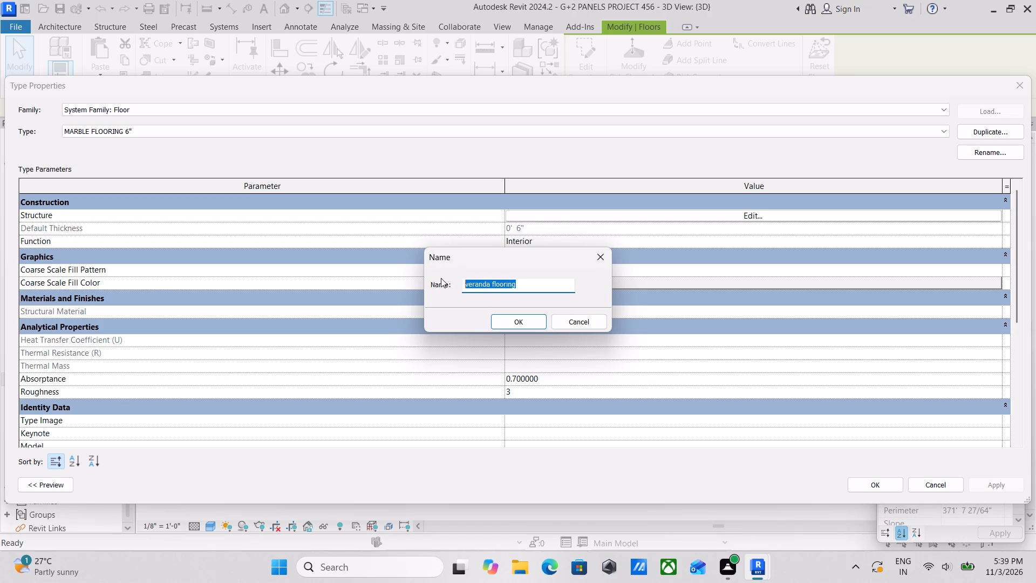
pyautogui.write('ou')
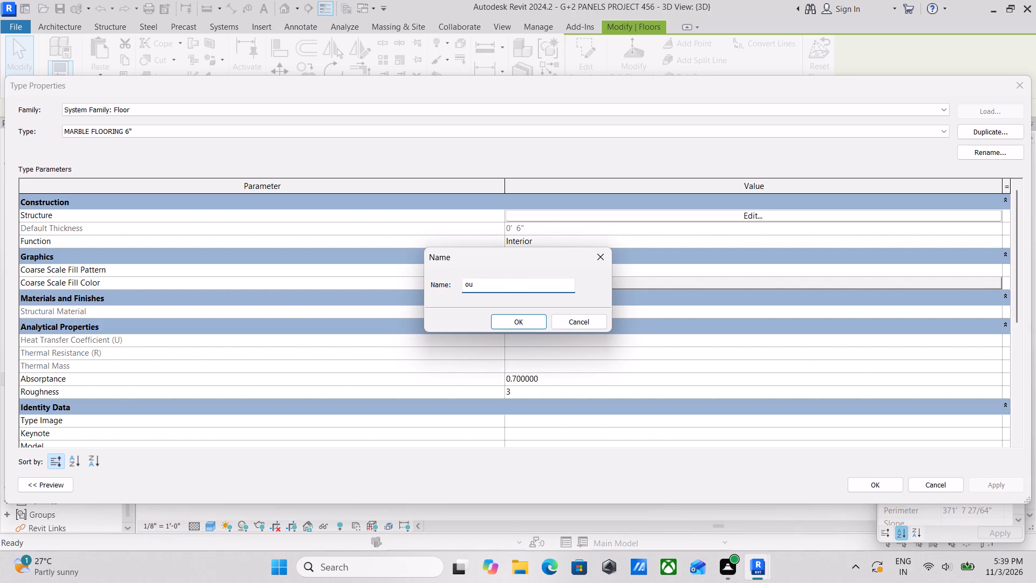
pyautogui.write('ts')
pyautogui.write('ide')
pyautogui.press('space')
pyautogui.write('f')
pyautogui.press('l')
pyautogui.press('o')
pyautogui.press('o')
pyautogui.write('ring')
pyautogui.press('space')
pyautogui.write('6"')
pyautogui.click(473, 329)
pyautogui.click(514, 321)
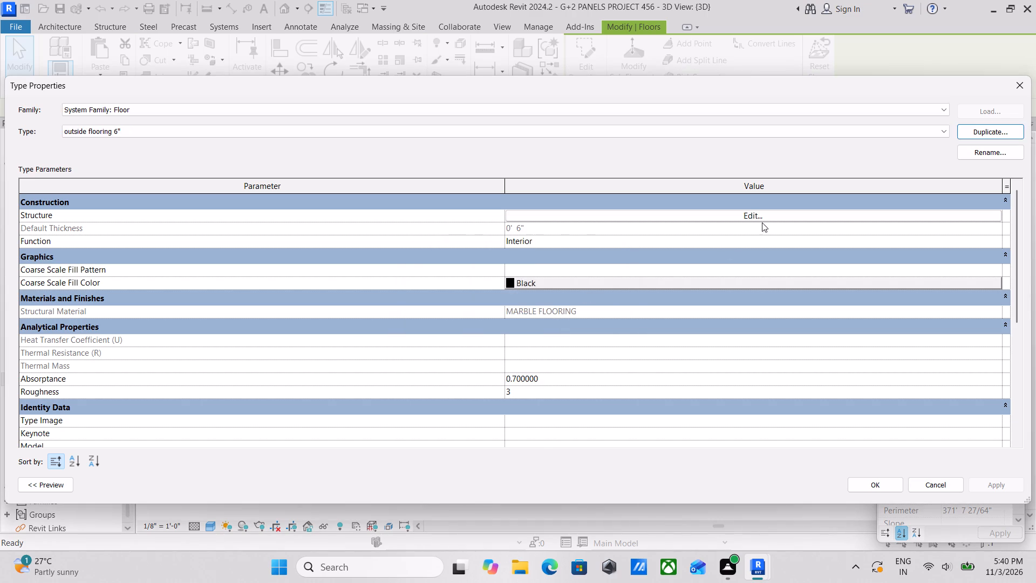
# Open the outside flooring 6" structure and create a new material for its structure layer.
pyautogui.click(762, 220)
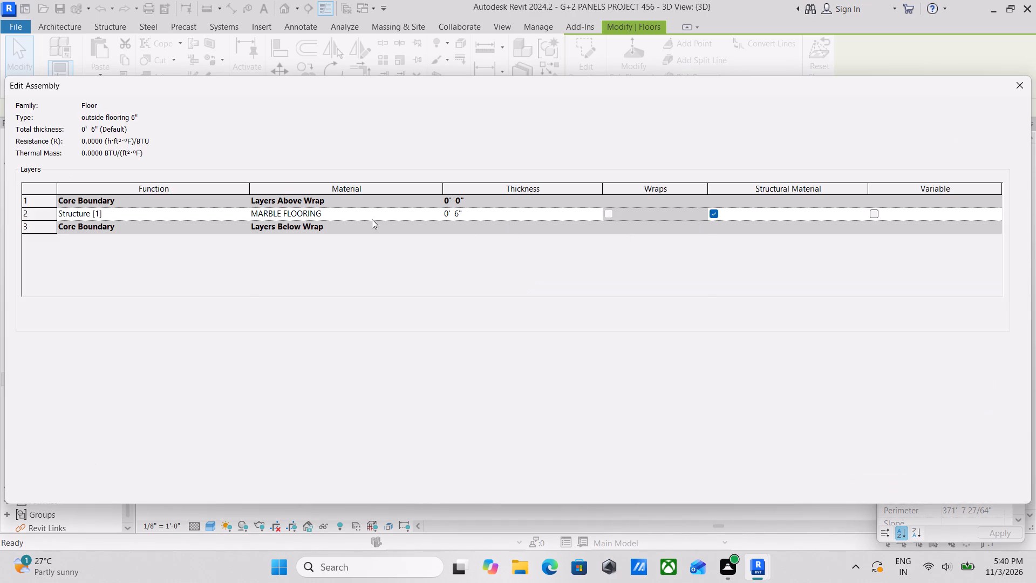
pyautogui.click(372, 219)
pyautogui.click(441, 208)
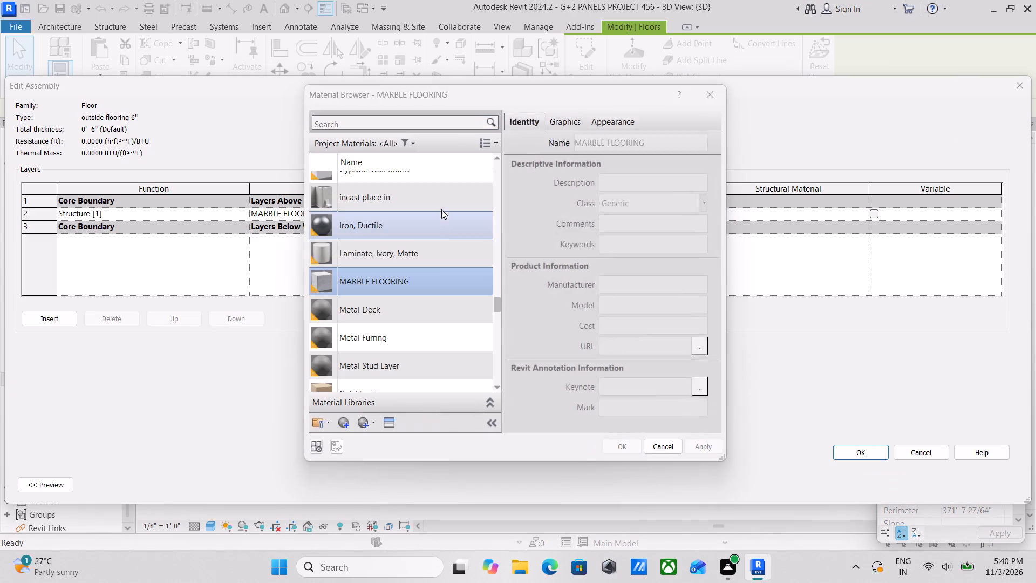
pyautogui.click(341, 417)
pyautogui.click(357, 437)
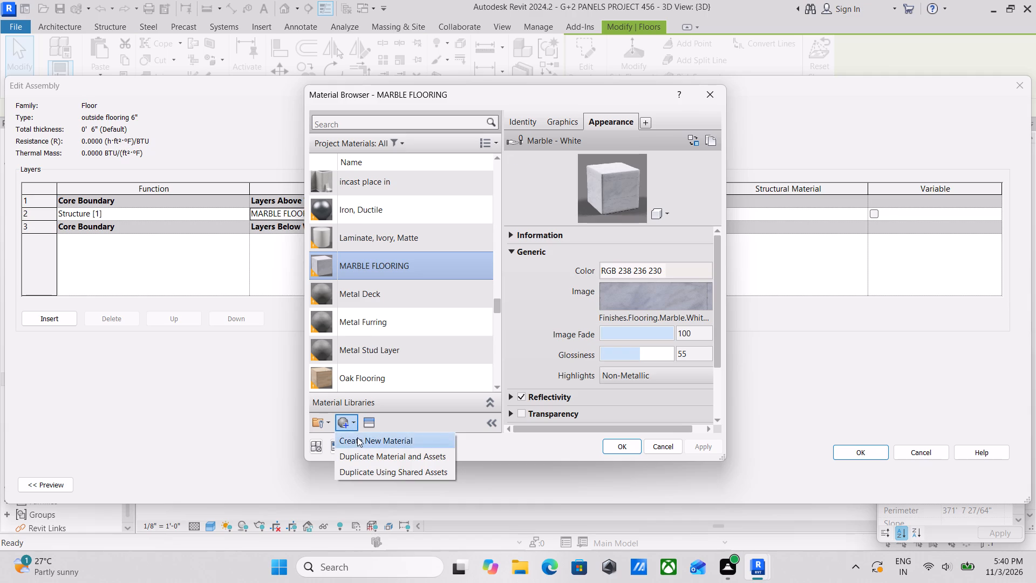
# Rename the newly created material as claading flooring 6".
pyautogui.rightClick(381, 263)
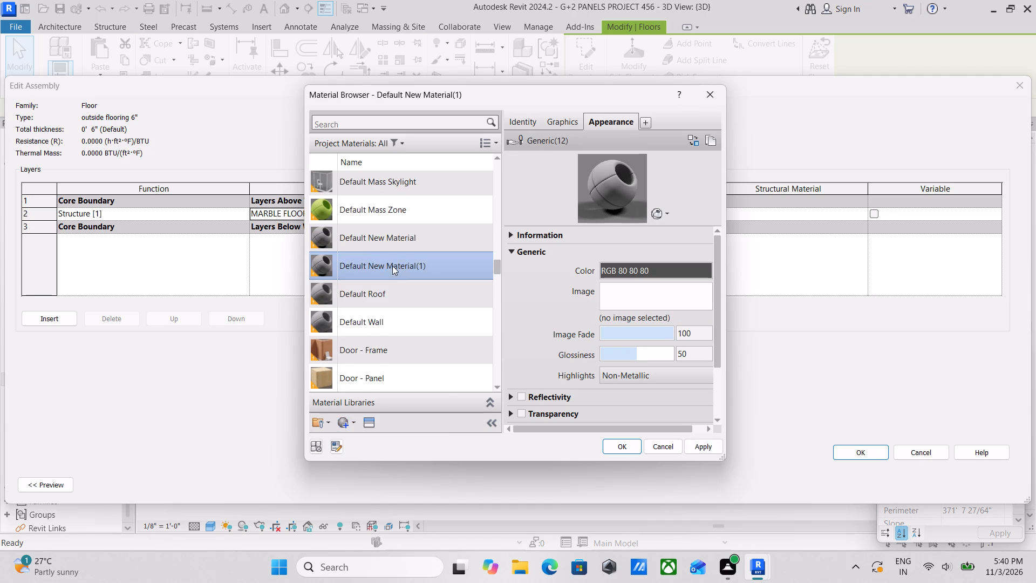
pyautogui.rightClick(387, 259)
pyautogui.click(426, 309)
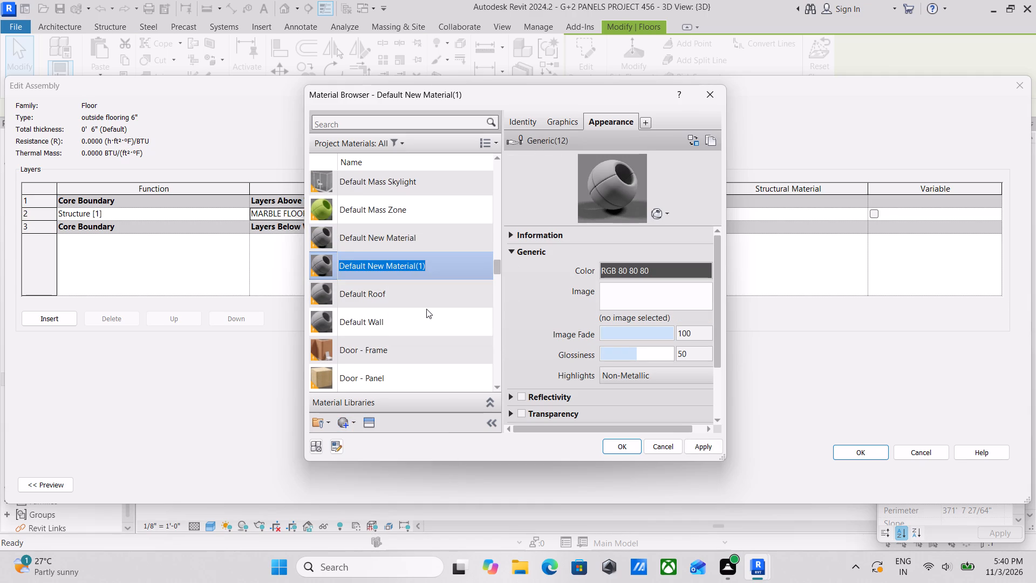
pyautogui.write('claading')
pyautogui.press('space')
pyautogui.write('floo')
pyautogui.write('ring')
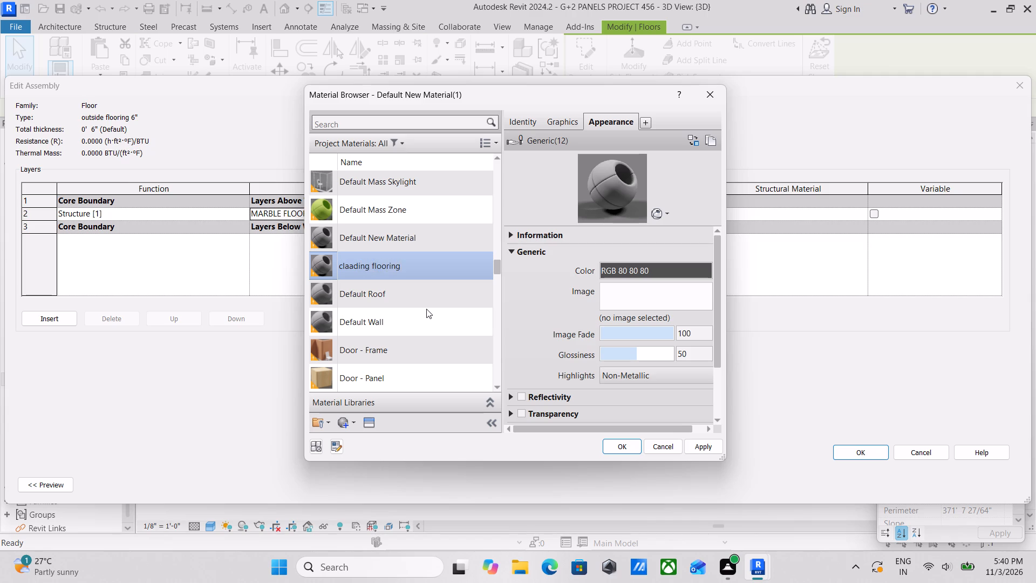
pyautogui.press('space')
pyautogui.press('8')
pyautogui.hotkey('shift', '"')
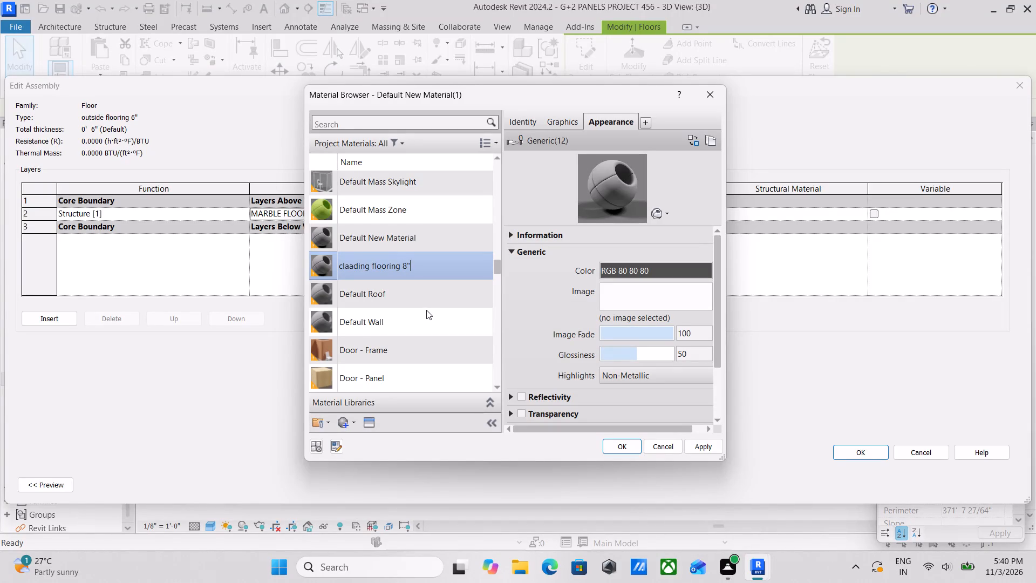
pyautogui.moveTo(416, 265); pyautogui.dragTo(397, 266)
pyautogui.moveTo(397, 266); pyautogui.dragTo(404, 266)
pyautogui.press('6')
pyautogui.hotkey('shift', '"')
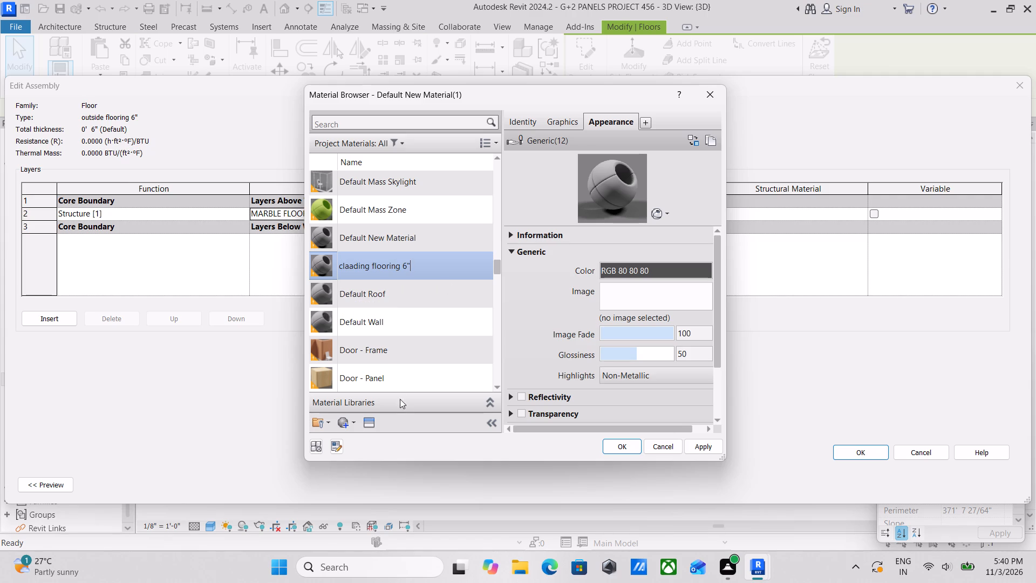
# Open the Asset Browser for the new material and expand the Appearance Library's categories.
pyautogui.click(369, 428)
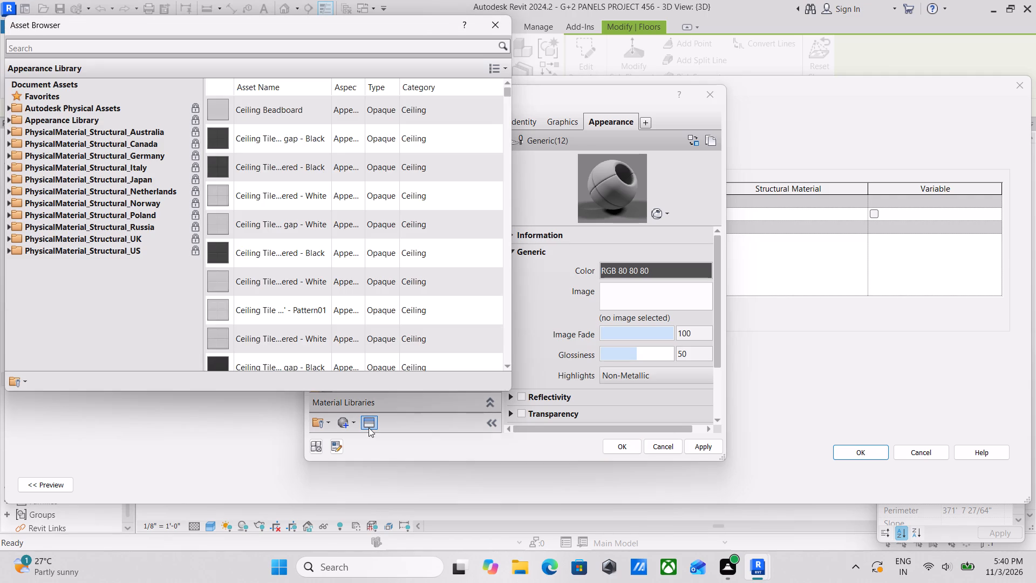
pyautogui.click(8, 134)
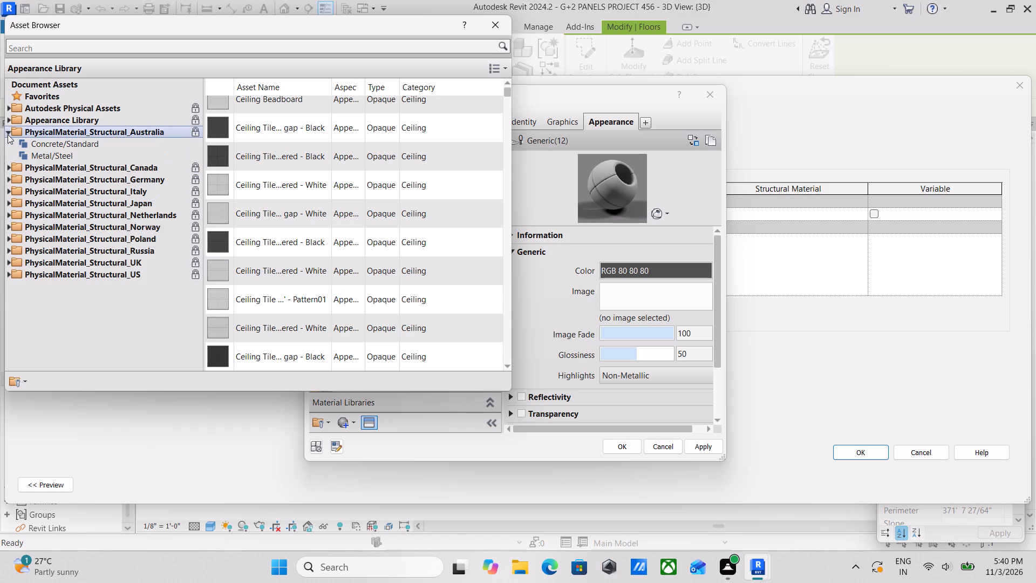
pyautogui.click(8, 134)
pyautogui.click(9, 123)
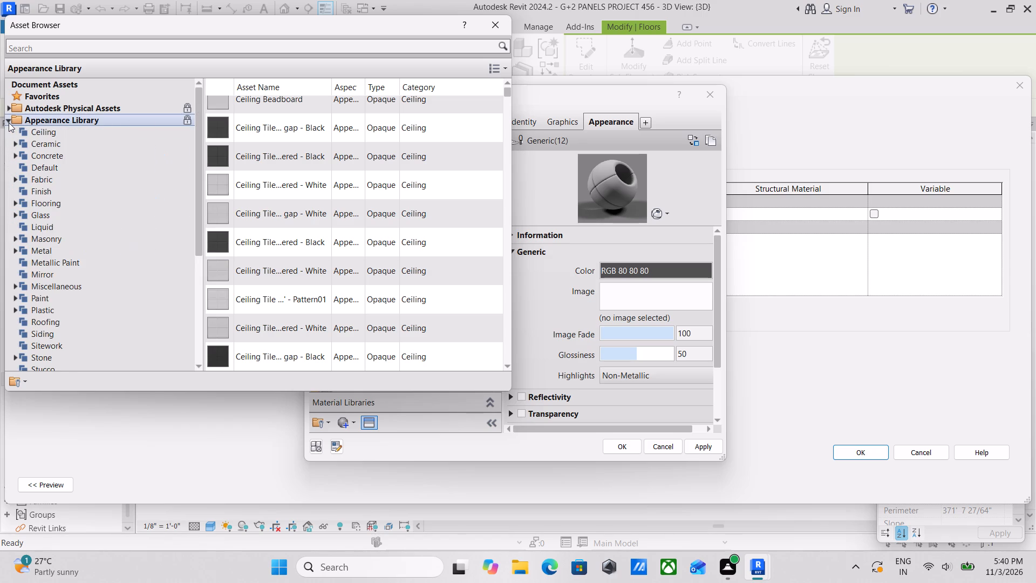
pyautogui.click(9, 123)
pyautogui.click(9, 123)
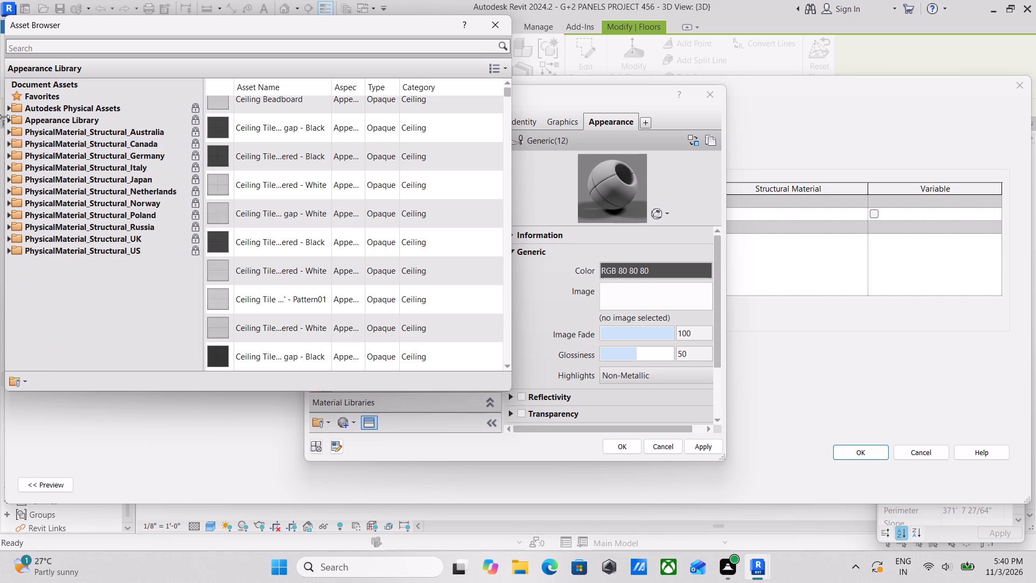
pyautogui.click(8, 120)
pyautogui.scroll(-1, 55, 336)
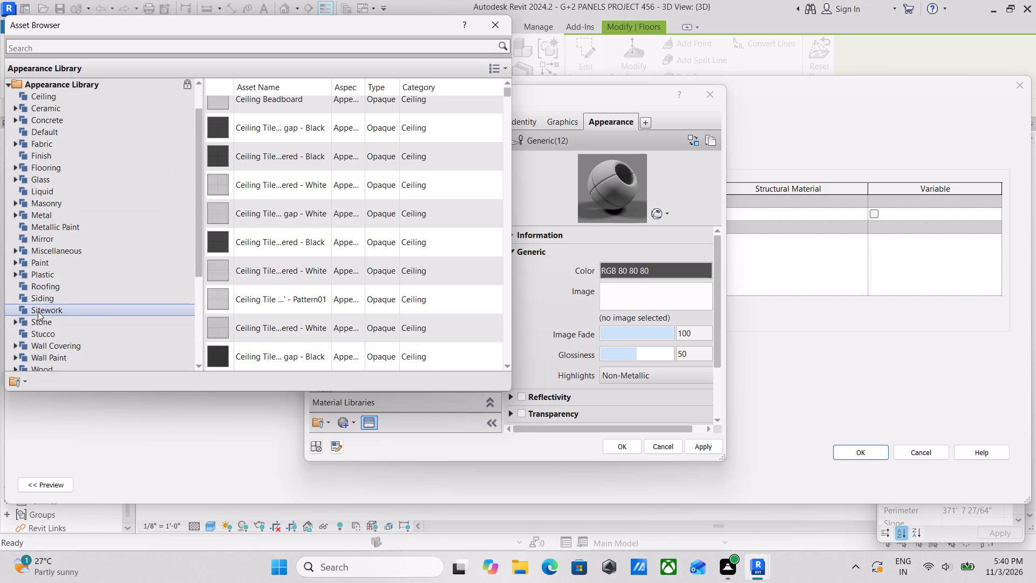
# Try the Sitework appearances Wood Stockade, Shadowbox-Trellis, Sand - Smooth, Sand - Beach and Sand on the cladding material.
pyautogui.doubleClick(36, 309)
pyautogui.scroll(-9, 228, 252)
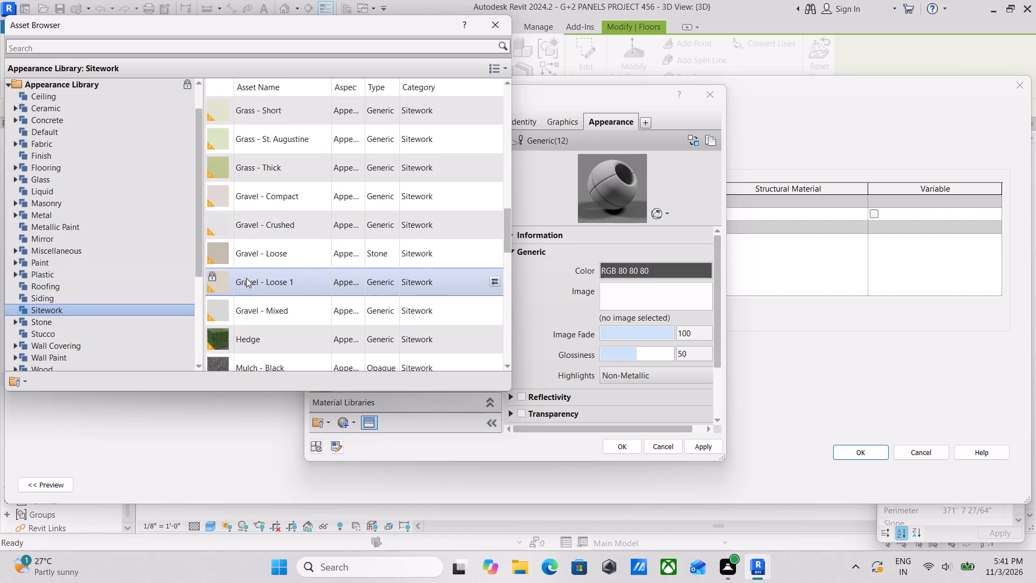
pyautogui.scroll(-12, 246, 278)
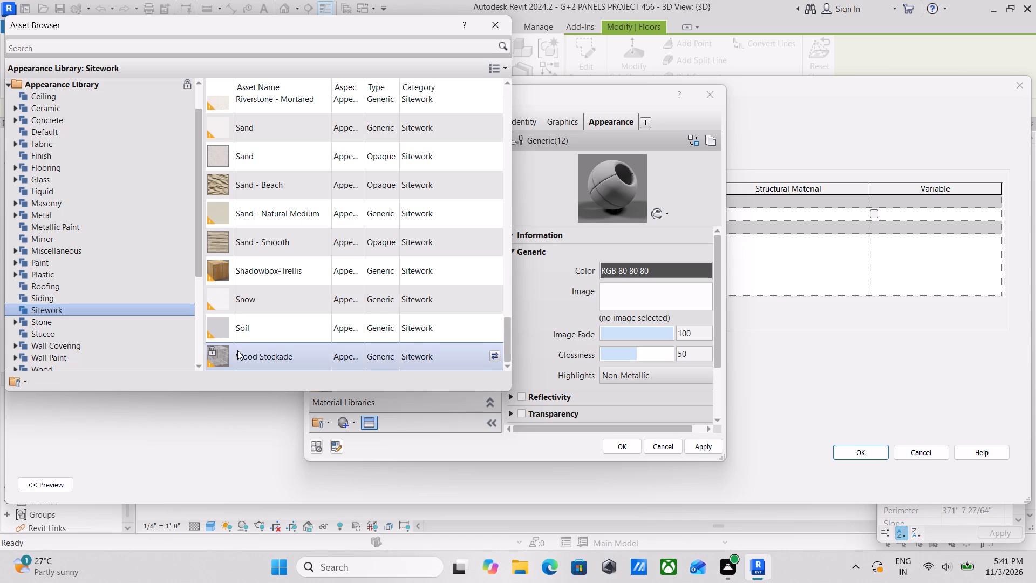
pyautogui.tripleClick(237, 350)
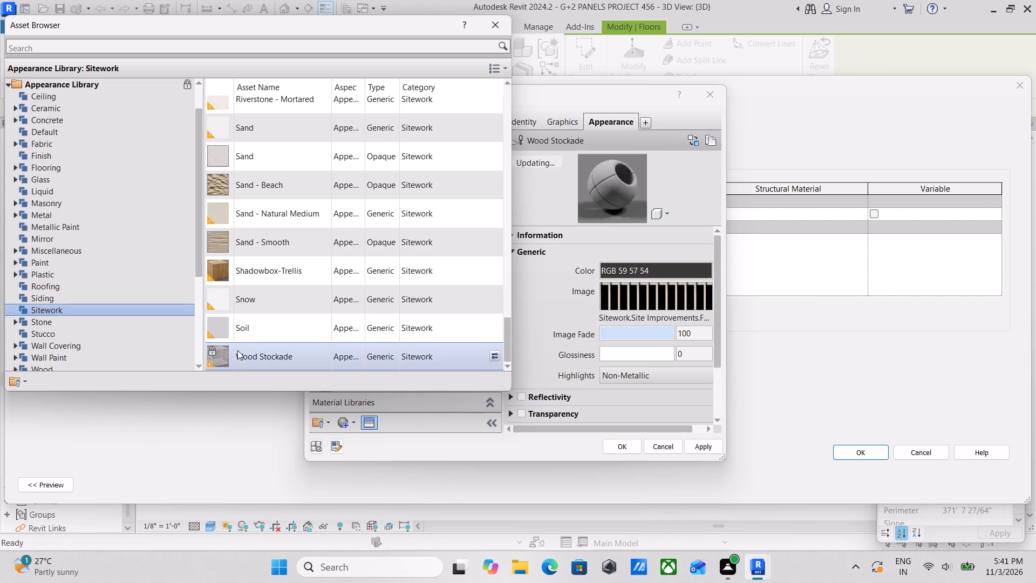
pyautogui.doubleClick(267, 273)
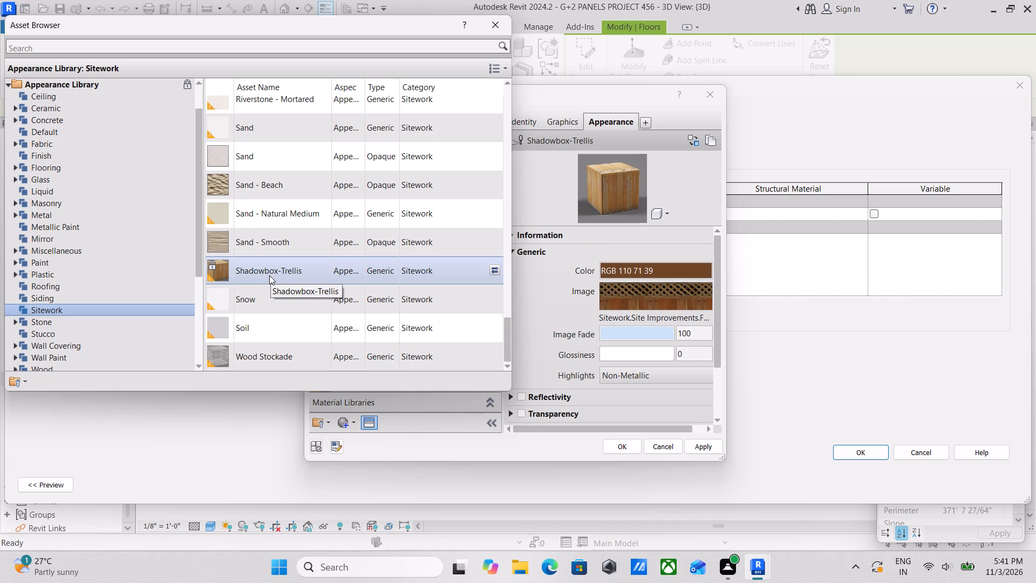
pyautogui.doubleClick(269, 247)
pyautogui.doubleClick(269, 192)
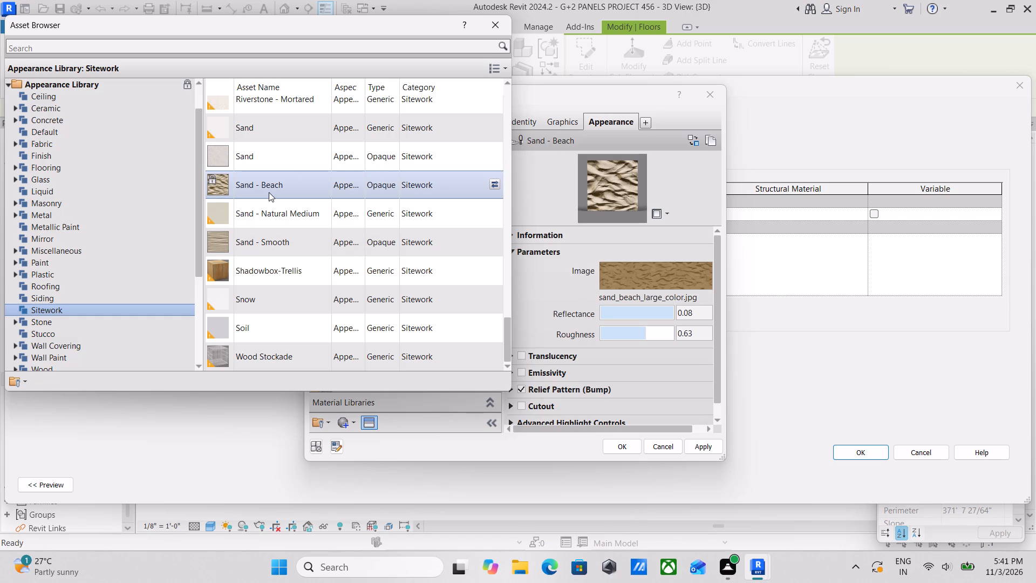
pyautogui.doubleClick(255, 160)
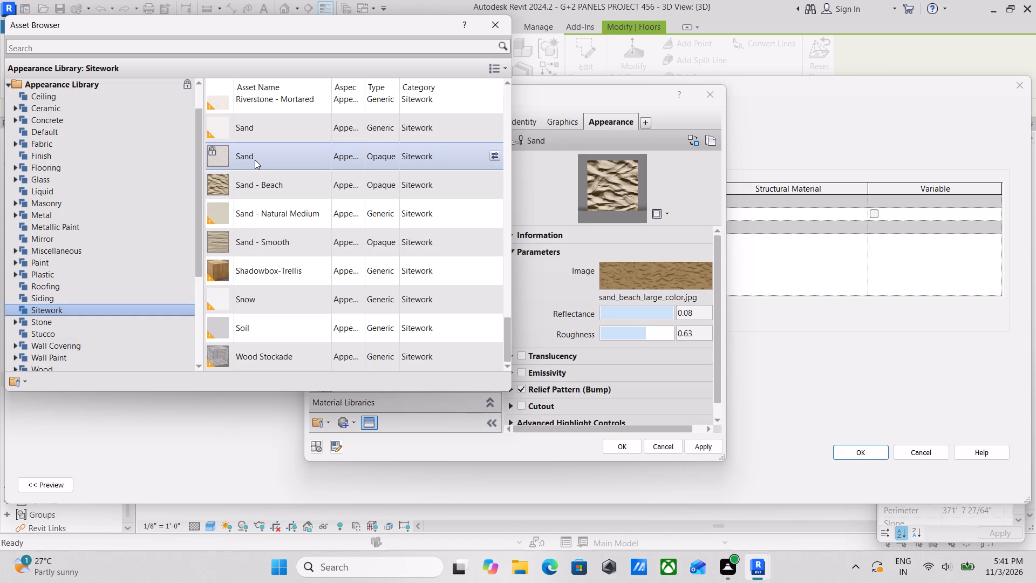
# Try Jagged Rock Wall from the Stone appearances, and give the material the Small Uneven Rectanguler Stones - Brown appearance instead.
pyautogui.doubleClick(39, 321)
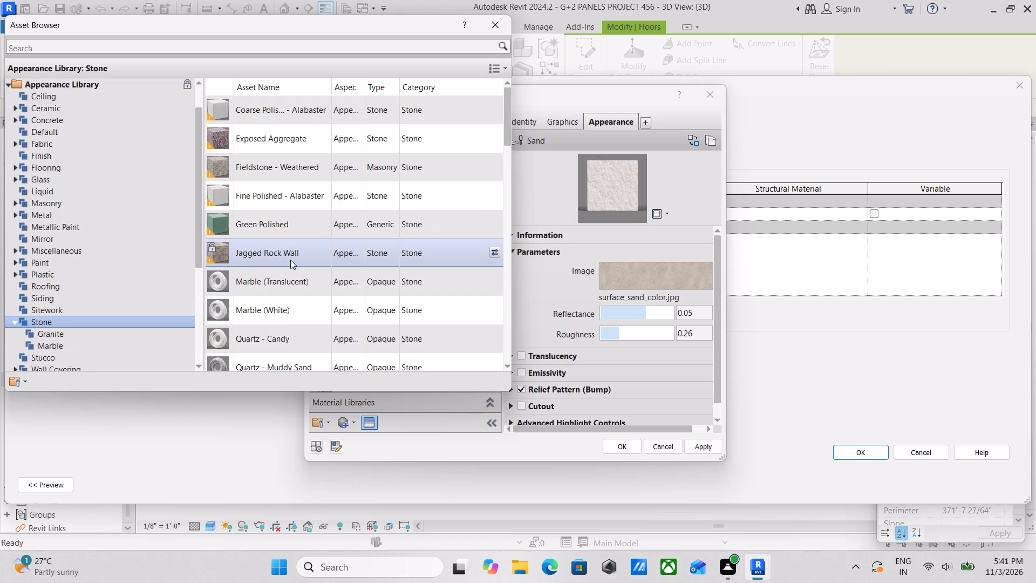
pyautogui.doubleClick(279, 252)
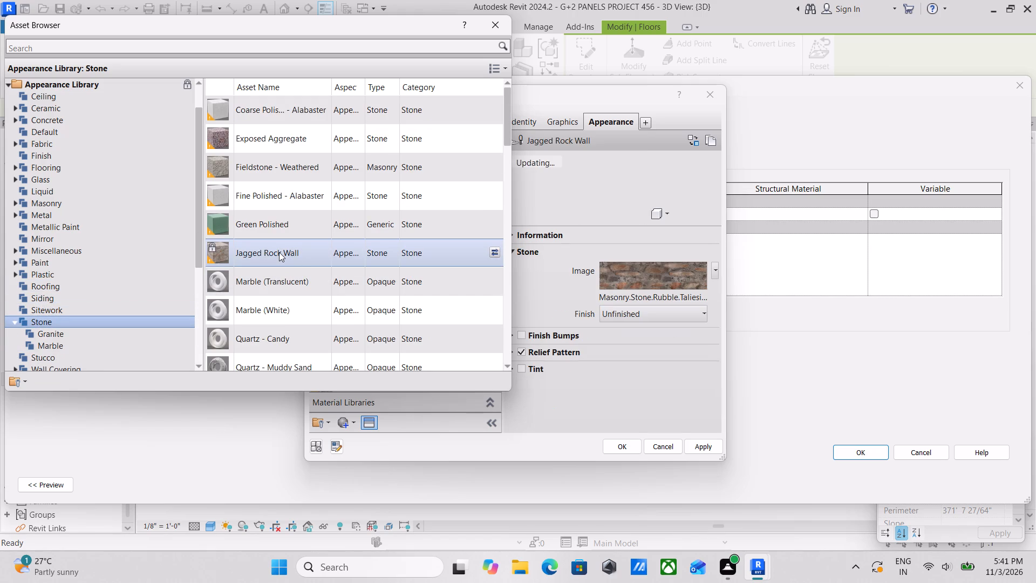
pyautogui.scroll(-2, 280, 225)
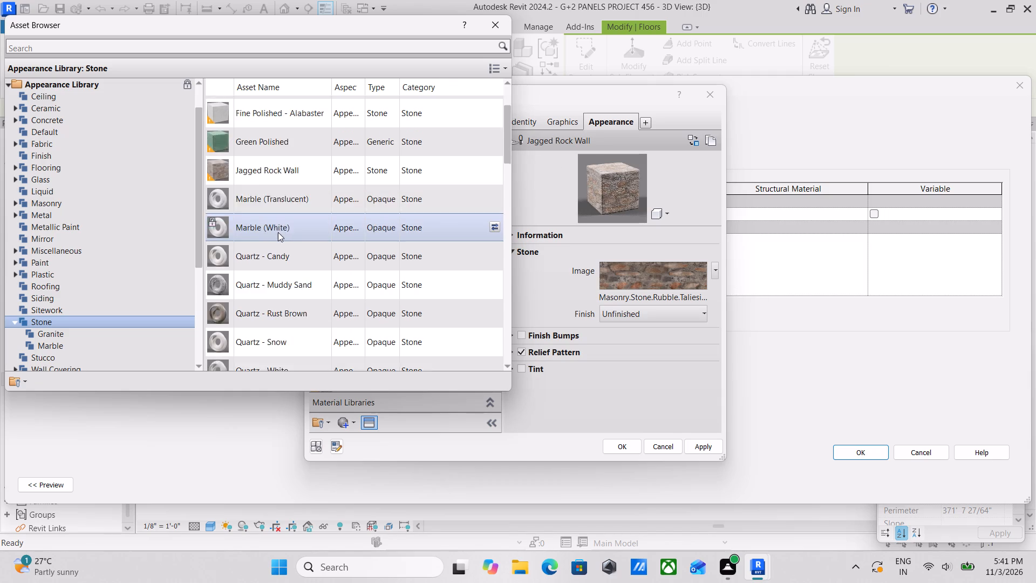
pyautogui.scroll(-4, 278, 232)
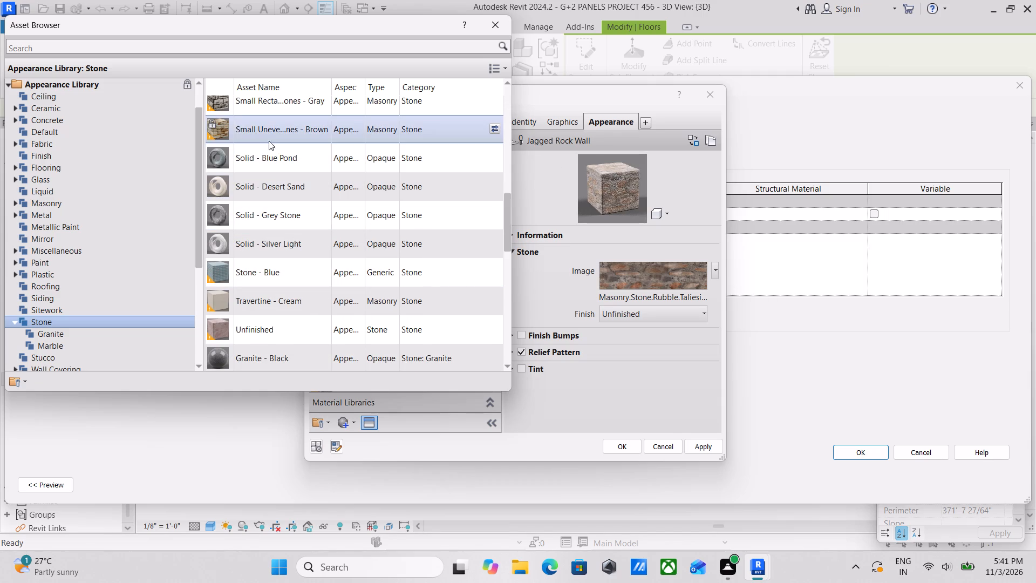
pyautogui.doubleClick(271, 131)
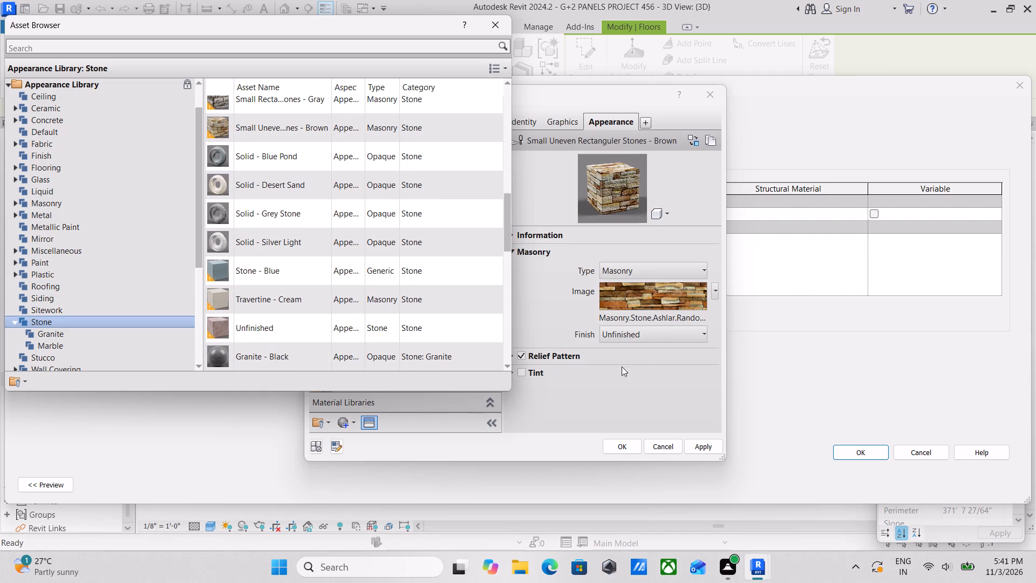
# Keep the material's Masonry type and Unfinished finish, and apply it to the structure layer of the outside flooring 6" type.
pyautogui.click(662, 336)
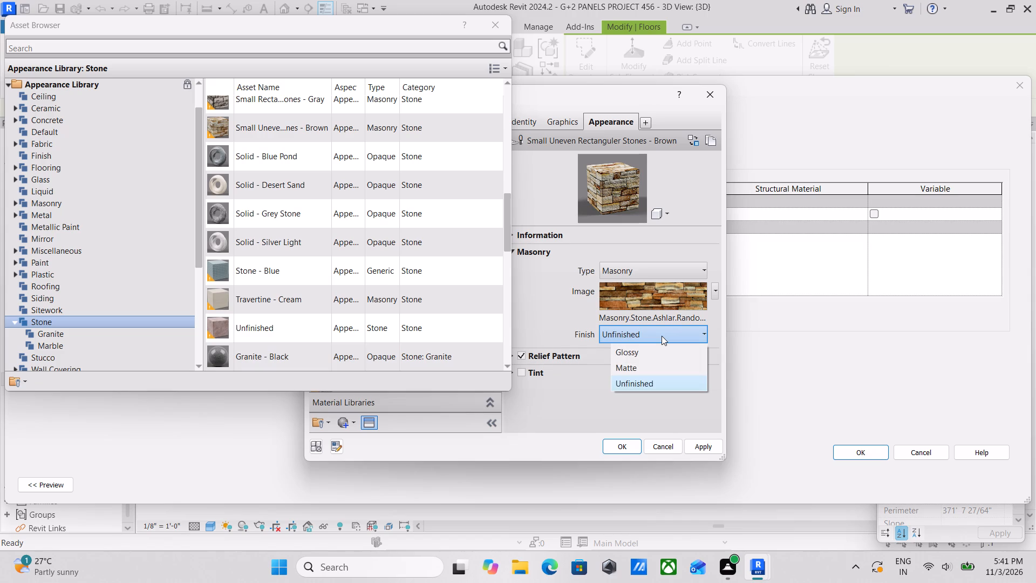
pyautogui.doubleClick(662, 336)
pyautogui.click(655, 380)
pyautogui.click(662, 273)
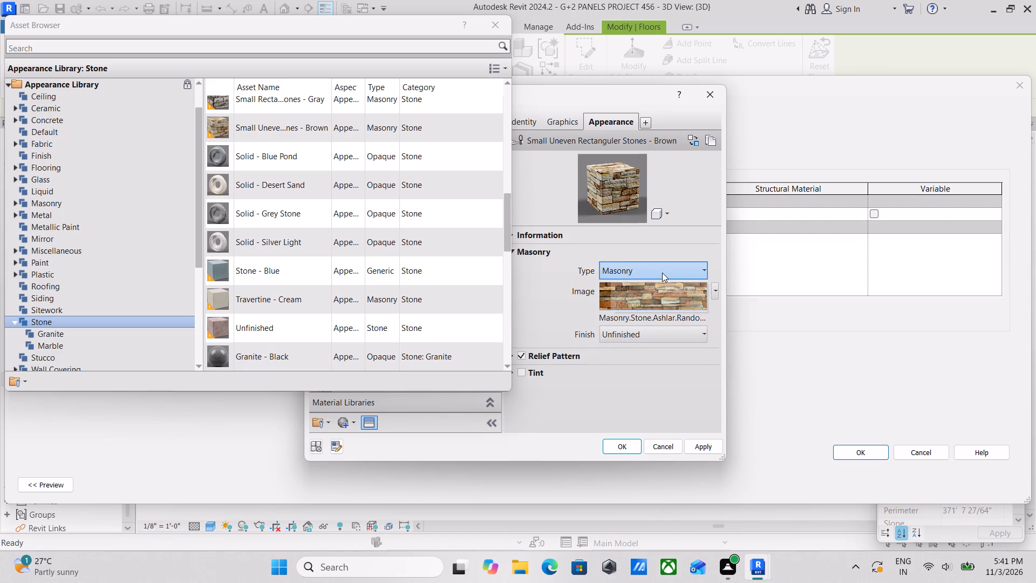
pyautogui.click(662, 273)
pyautogui.click(695, 449)
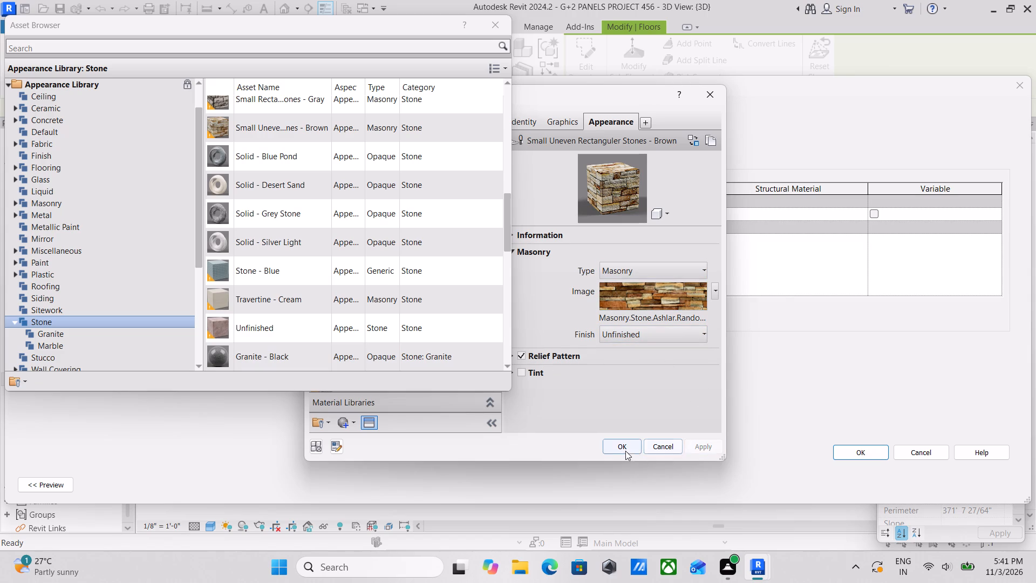
pyautogui.click(611, 449)
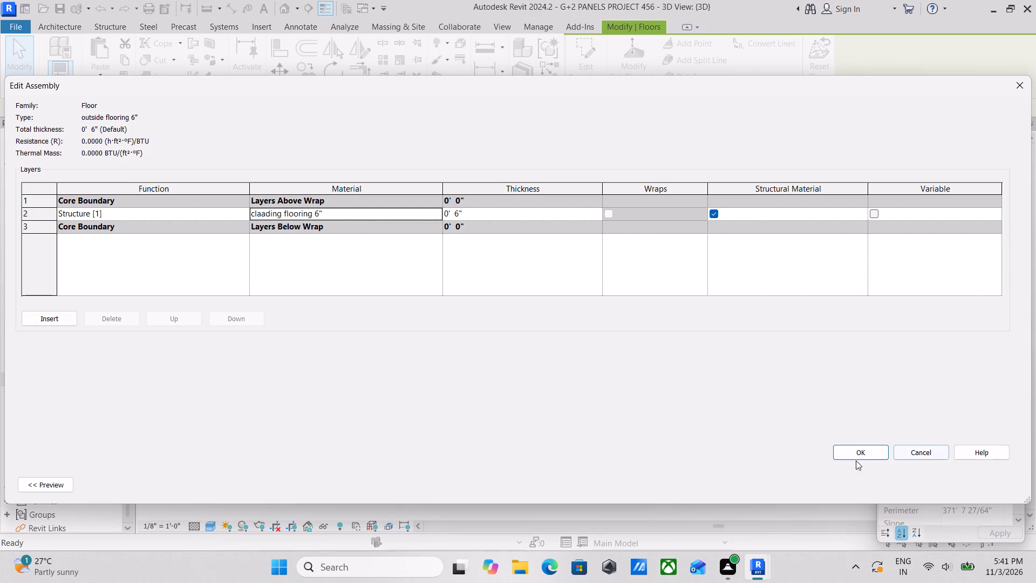
pyautogui.click(852, 452)
pyautogui.click(990, 487)
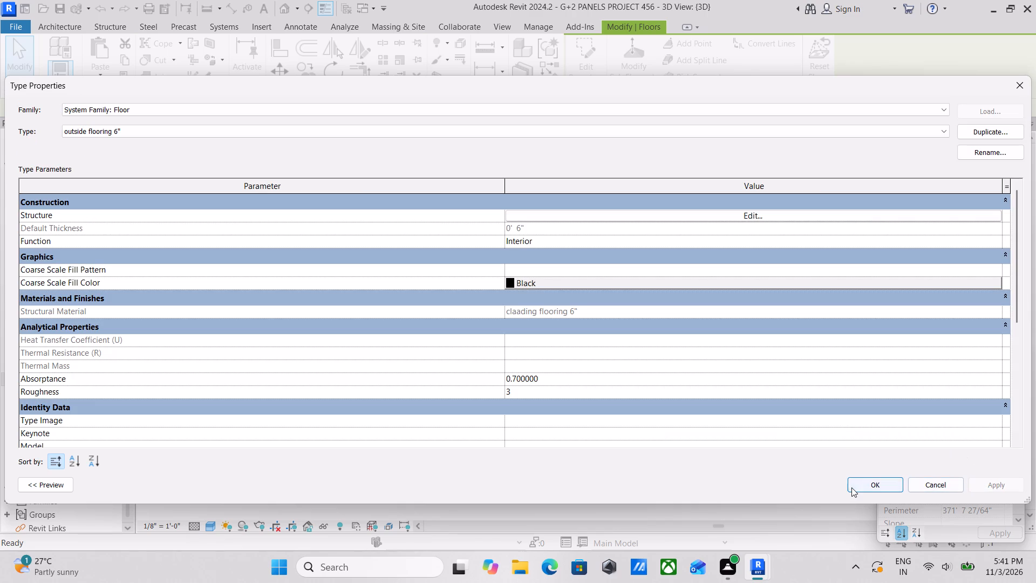
pyautogui.click(851, 487)
# Show the 3D view in the Realistic visual style and examine the stone cladding on the floor strip around the building.
pyautogui.scroll(-1, 584, 379)
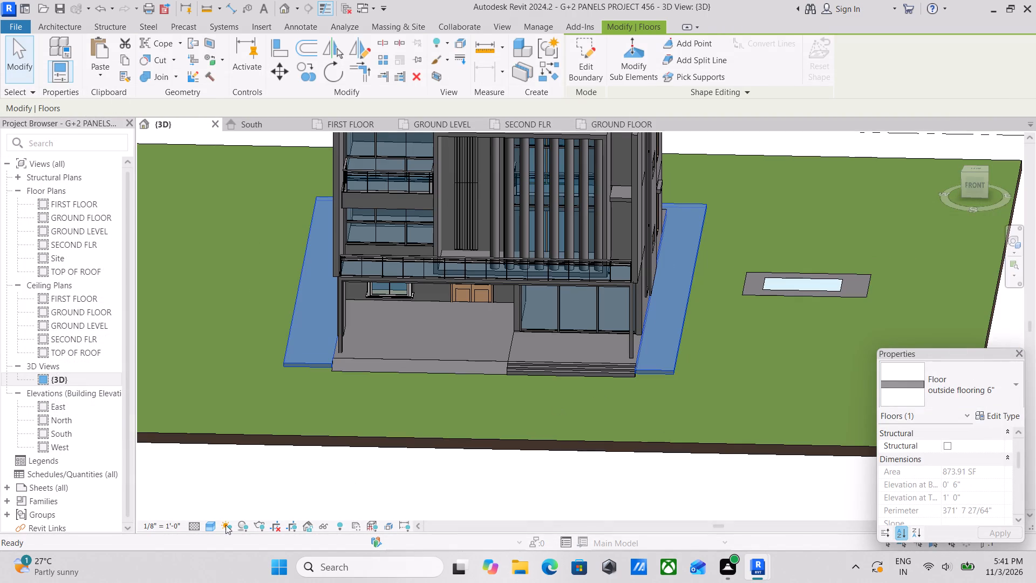
pyautogui.click(212, 524)
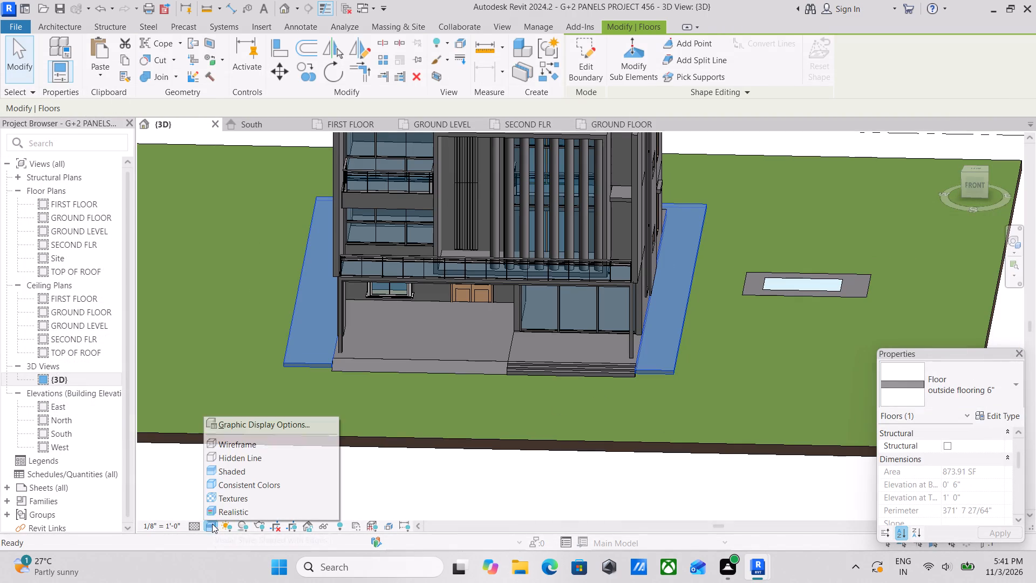
pyautogui.click(215, 514)
pyautogui.scroll(4, 506, 328)
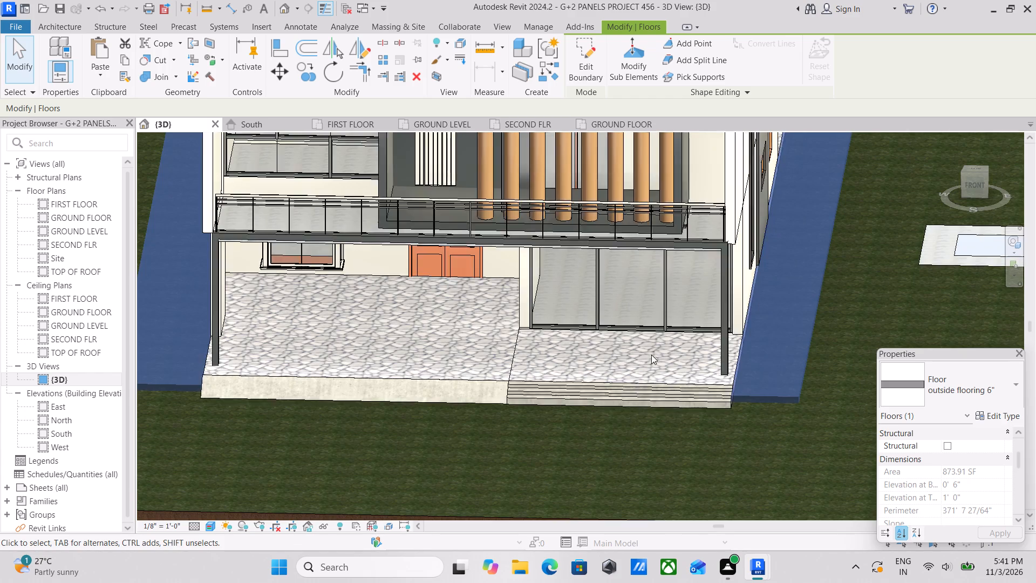
pyautogui.scroll(-2, 653, 365)
pyautogui.press('Escape')
pyautogui.scroll(-2, 594, 367)
pyautogui.scroll(2, 434, 364)
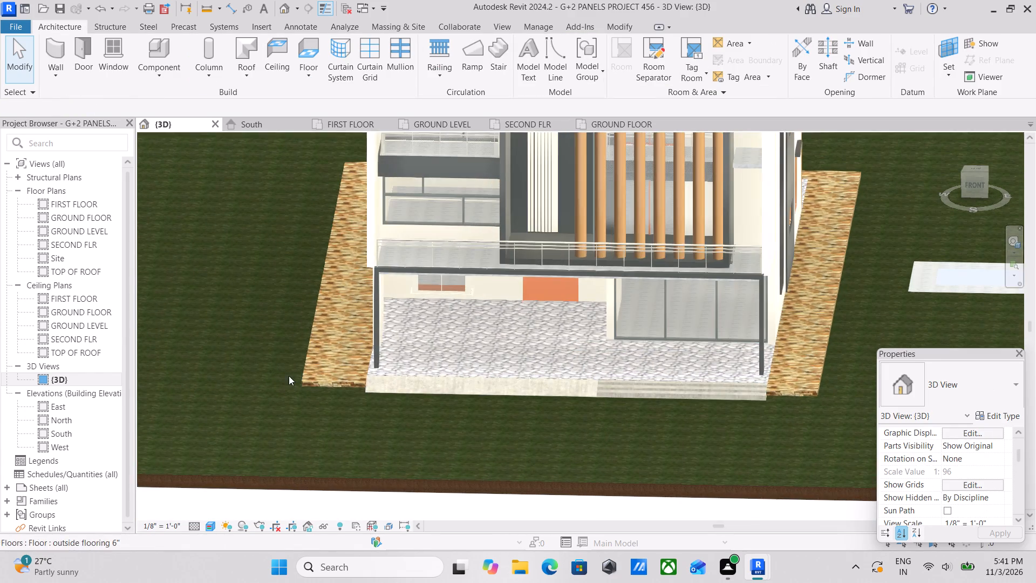
pyautogui.scroll(2, 289, 376)
pyautogui.moveTo(366, 397); pyautogui.dragTo(441, 484, button='middle')
pyautogui.scroll(8, 443, 435)
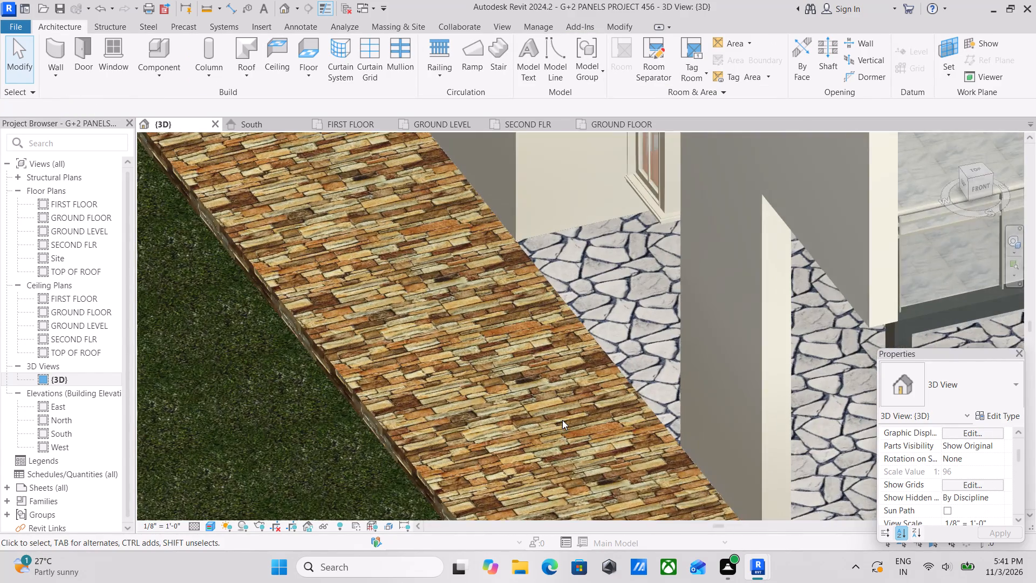
pyautogui.scroll(4, 562, 420)
pyautogui.scroll(-11, 562, 419)
pyautogui.moveTo(560, 402); pyautogui.dragTo(522, 385, button='middle')
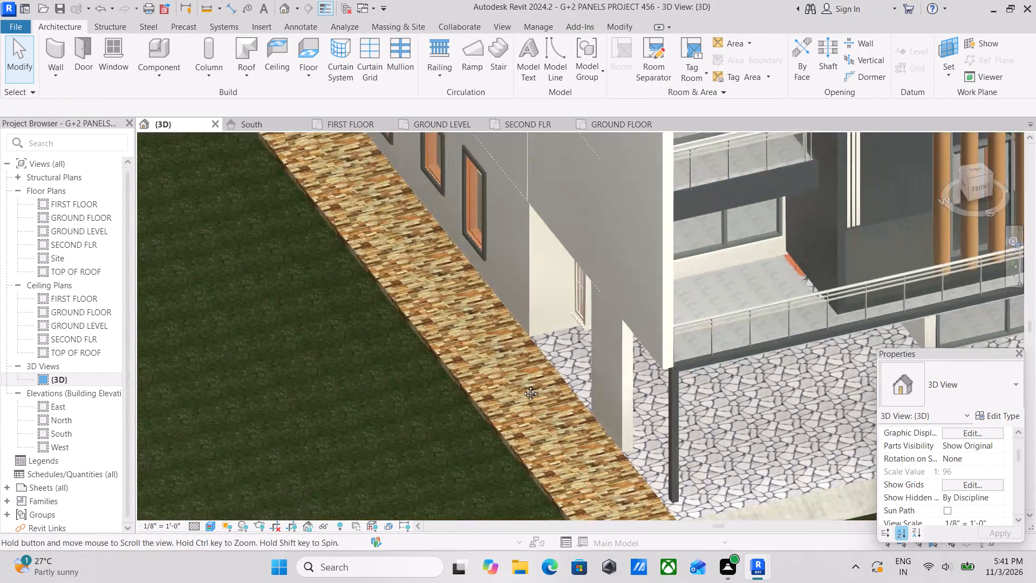
pyautogui.moveTo(522, 385); pyautogui.dragTo(478, 362, button='middle')
pyautogui.scroll(-5, 480, 364)
pyautogui.middleClick(452, 379)
pyautogui.moveTo(465, 387); pyautogui.dragTo(433, 387, button='middle')
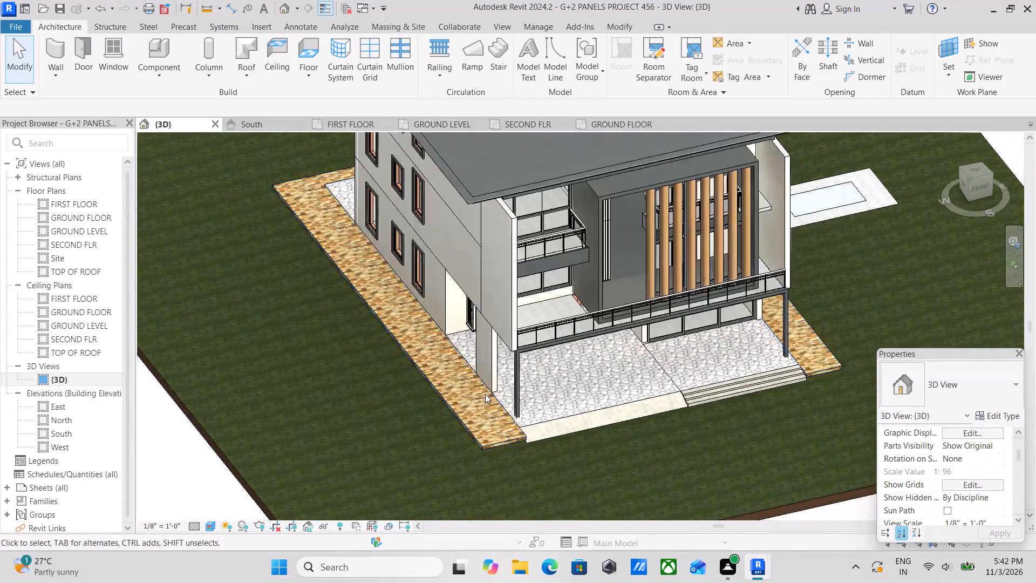
pyautogui.scroll(8, 595, 386)
pyautogui.scroll(-6, 604, 387)
pyautogui.moveTo(603, 388); pyautogui.dragTo(632, 422, button='middle')
pyautogui.scroll(-3, 630, 419)
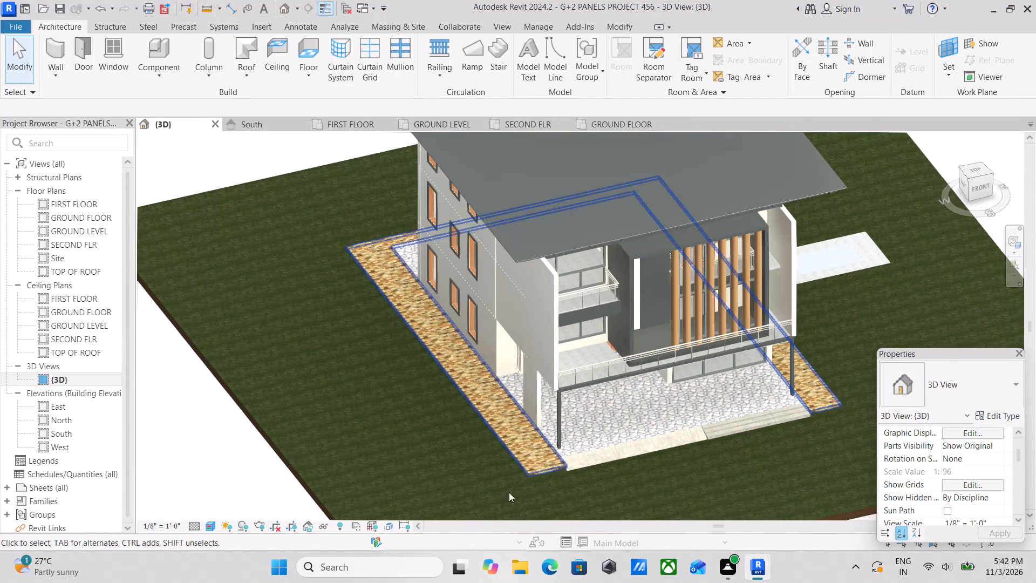
# Switch the 3D view's visual style back to Shaded.
pyautogui.click(205, 526)
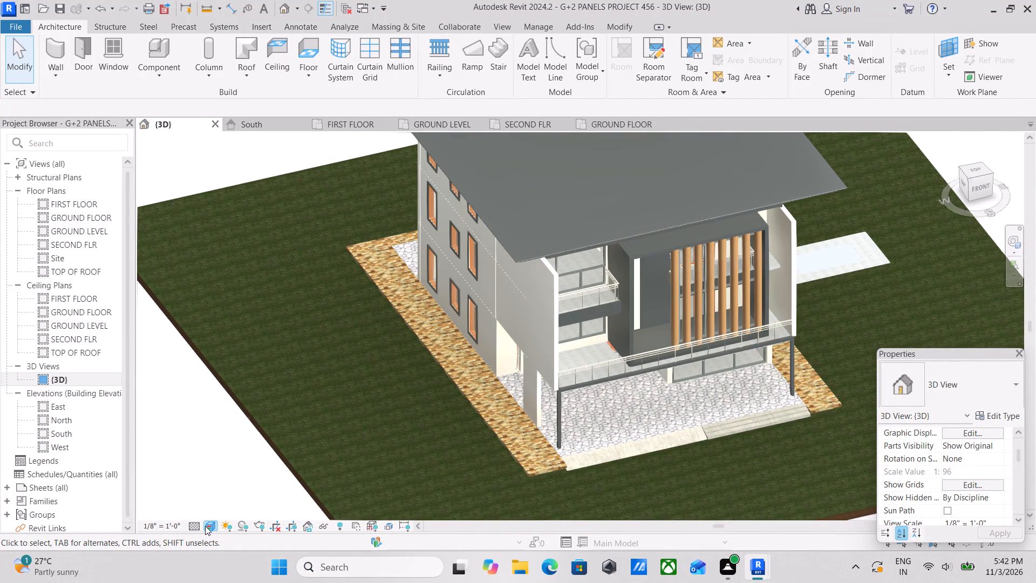
pyautogui.click(227, 474)
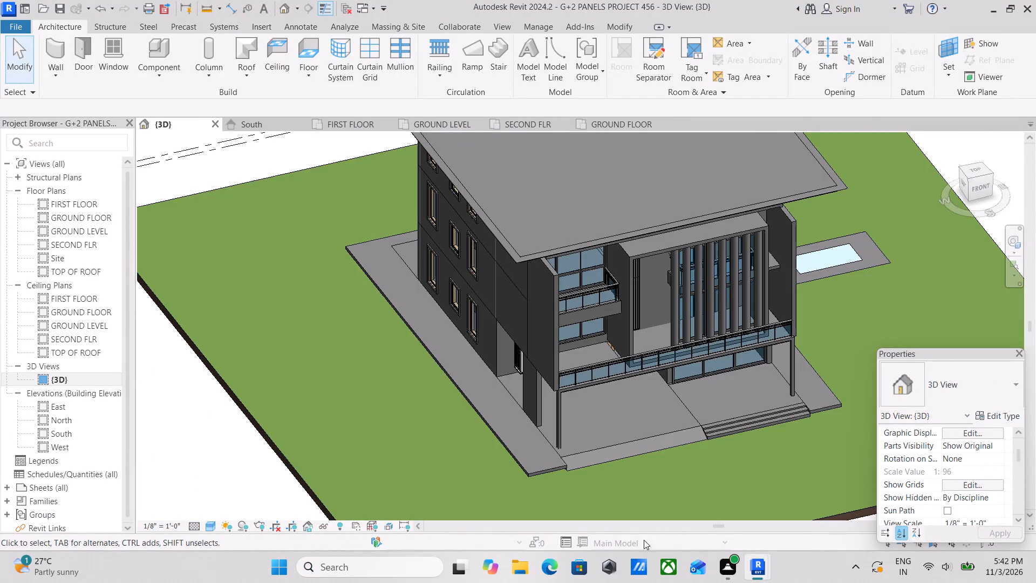
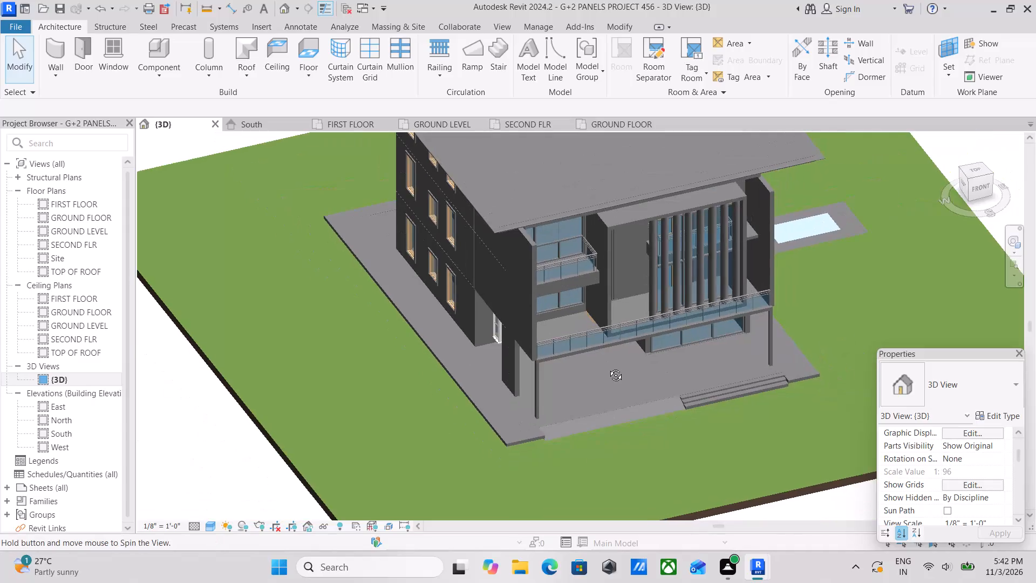
# Examine the building, its surrounding paving and the site in 3D, from the front and from directly above.
pyautogui.moveTo(612, 384); pyautogui.dragTo(510, 338, button='middle')
pyautogui.keyDown('shift'); pyautogui.moveTo(506, 323); pyautogui.dragTo(707, 451, button='middle'); pyautogui.keyUp('shift')
pyautogui.moveTo(625, 398); pyautogui.dragTo(774, 357, button='middle')
pyautogui.moveTo(705, 363); pyautogui.dragTo(571, 381, button='middle')
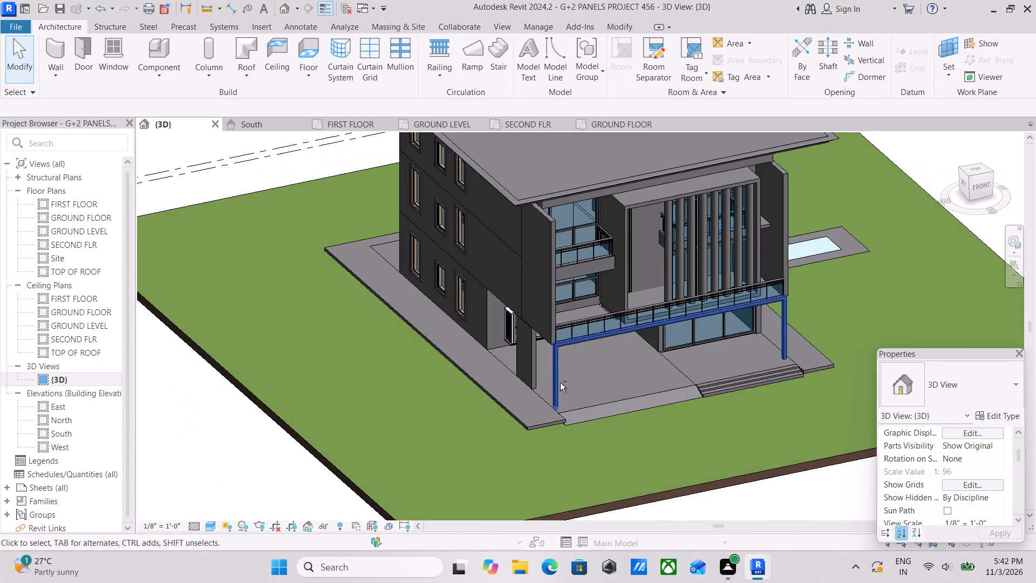
pyautogui.moveTo(658, 392); pyautogui.dragTo(607, 406, button='middle')
pyautogui.keyDown('shift'); pyautogui.moveTo(619, 416); pyautogui.dragTo(574, 439, button='middle'); pyautogui.keyUp('shift')
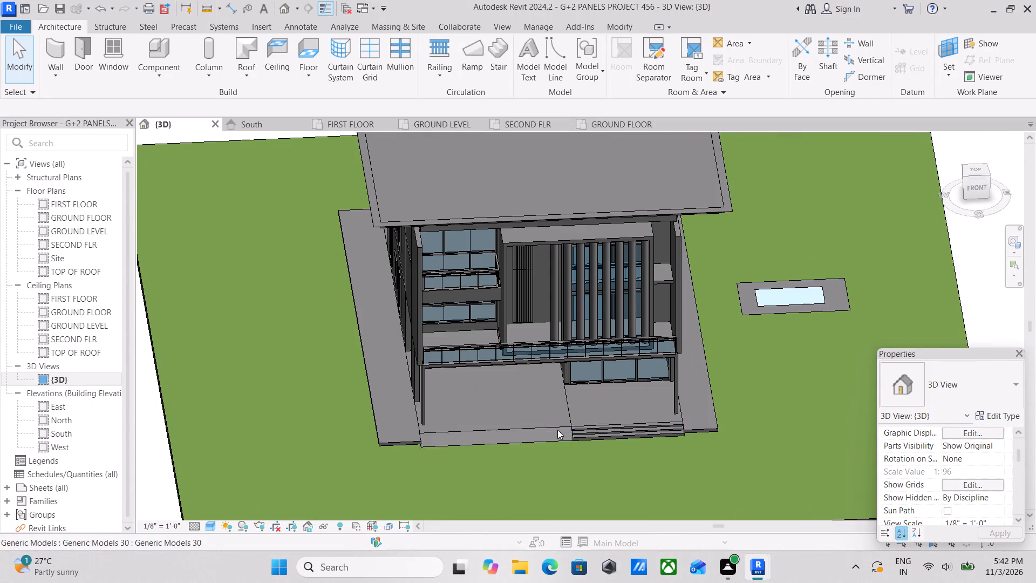
pyautogui.scroll(-2, 557, 430)
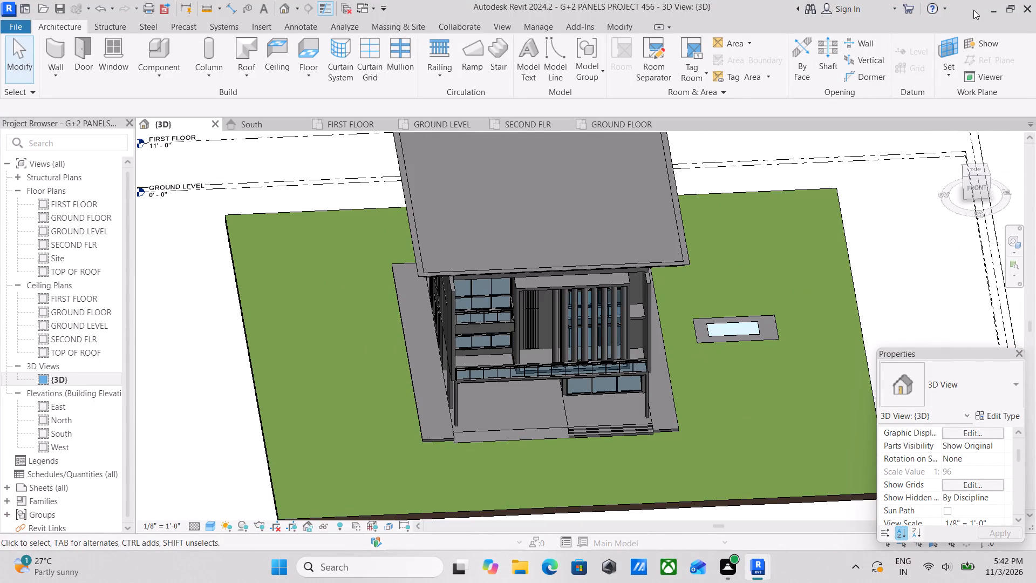
pyautogui.scroll(-2, 604, 241)
pyautogui.moveTo(580, 239); pyautogui.dragTo(585, 281, button='middle')
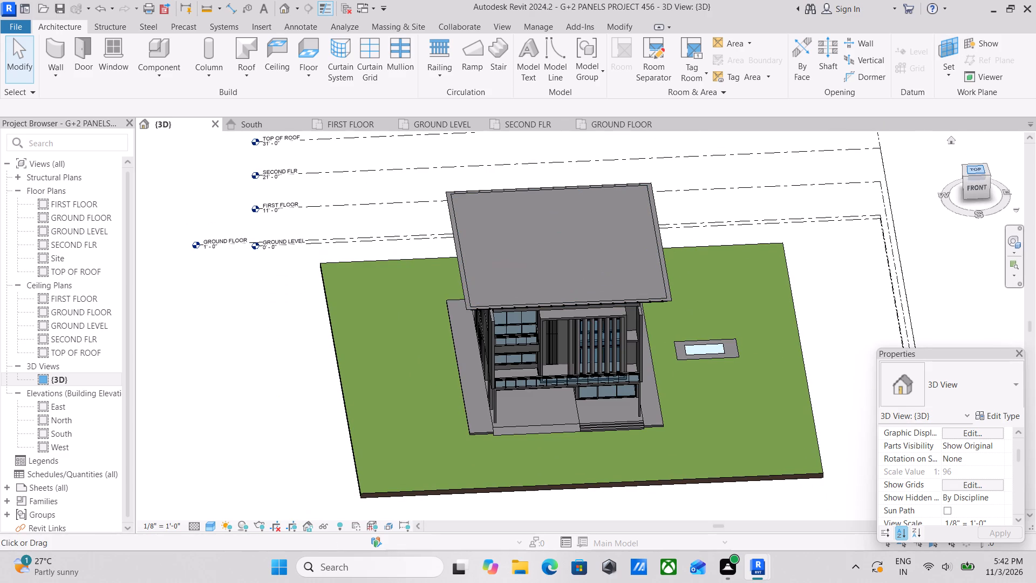
pyautogui.click(974, 172)
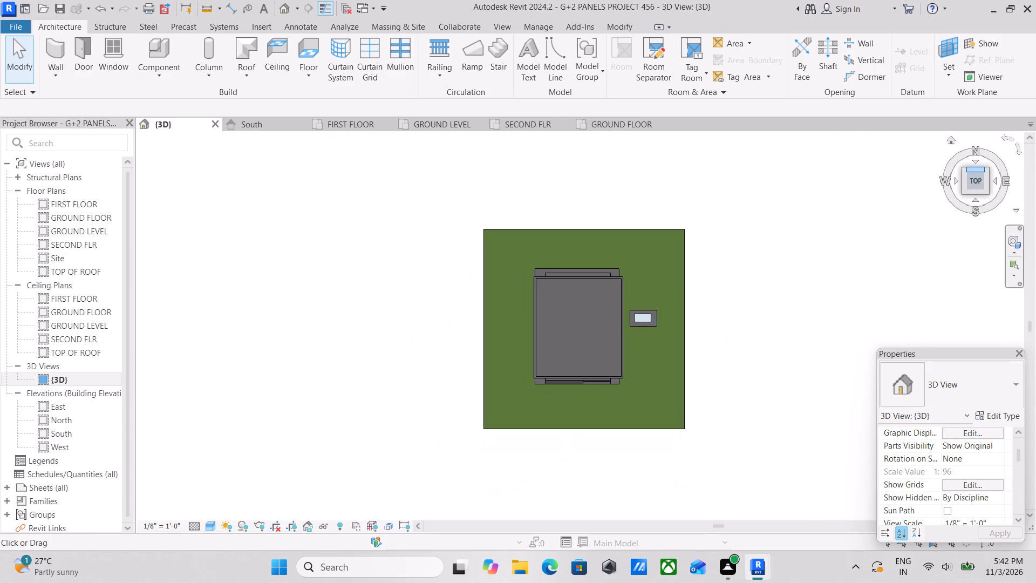
pyautogui.scroll(6, 533, 385)
pyautogui.moveTo(521, 387); pyautogui.dragTo(520, 419, button='middle')
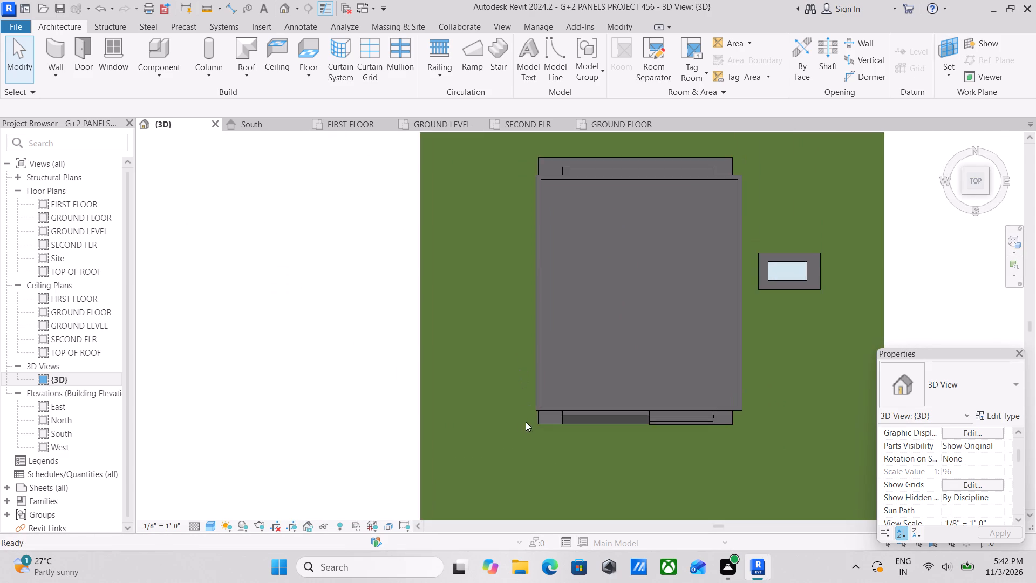
pyautogui.scroll(1, 530, 409)
pyautogui.moveTo(534, 389); pyautogui.dragTo(535, 428, button='middle')
pyautogui.scroll(1, 536, 429)
pyautogui.moveTo(539, 415); pyautogui.dragTo(540, 449, button='middle')
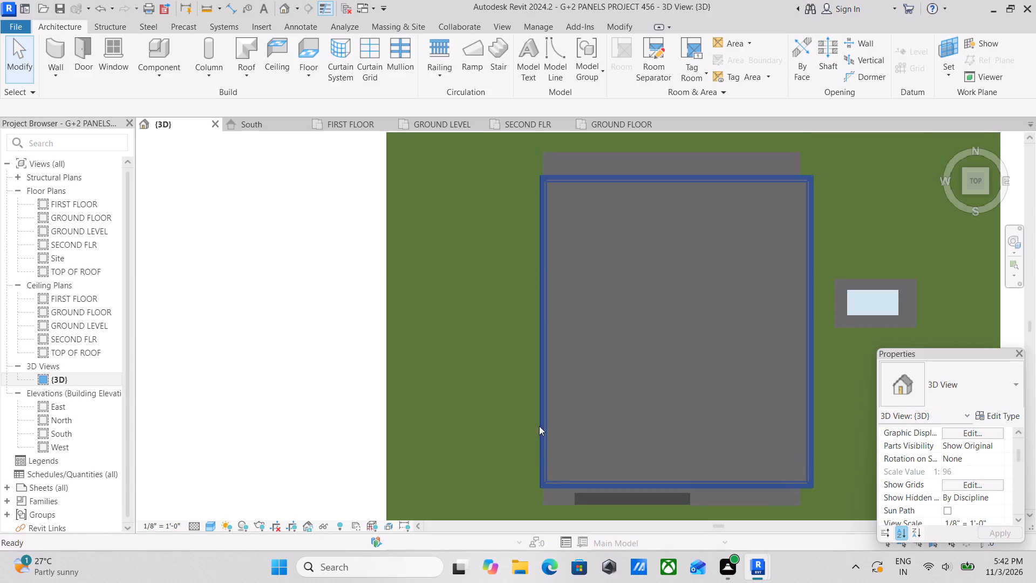
pyautogui.scroll(-1, 533, 394)
pyautogui.moveTo(533, 394); pyautogui.dragTo(534, 402, button='middle')
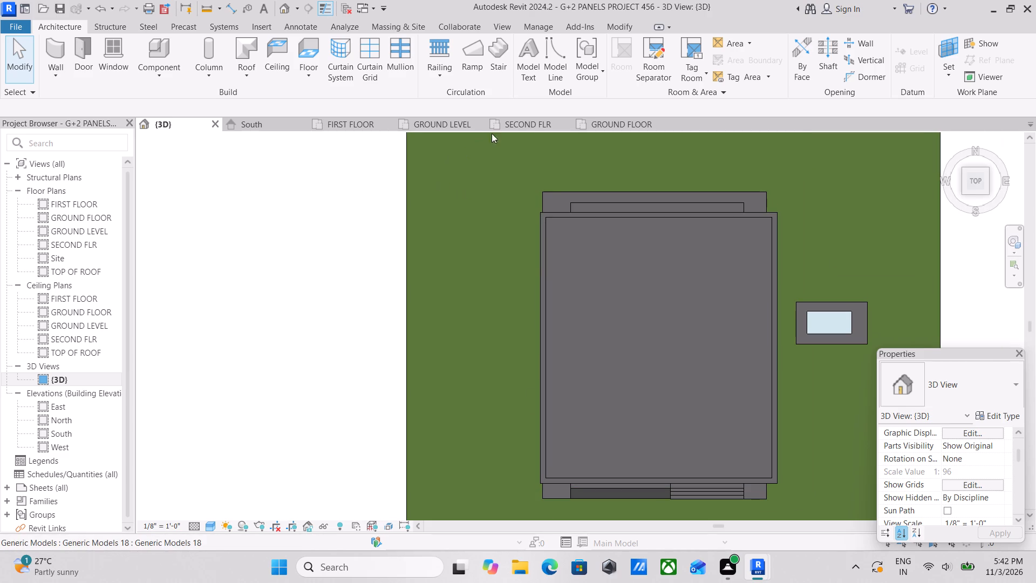
# Open the GROUND LEVEL floor plan around the building outline.
pyautogui.click(448, 122)
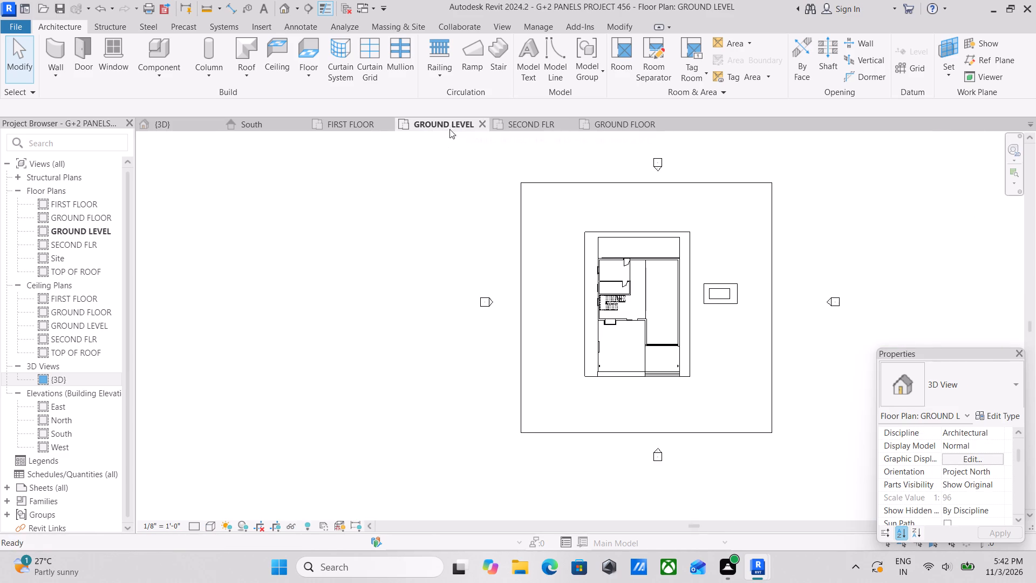
pyautogui.scroll(3, 580, 354)
pyautogui.moveTo(586, 350); pyautogui.dragTo(555, 397, button='middle')
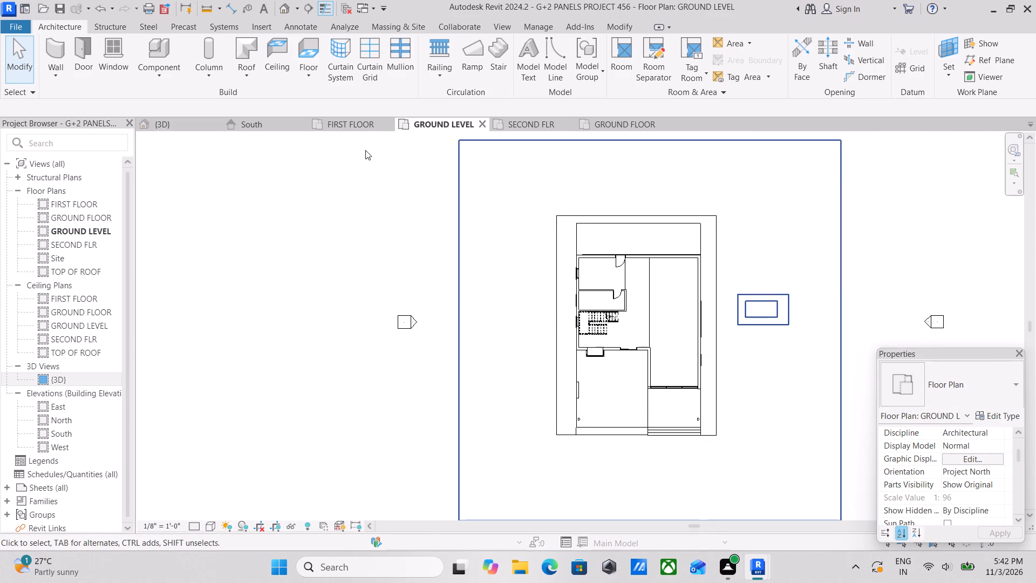
# Start an architectural wall using the Basic Wall type parapet wall 5".
pyautogui.write('wa')
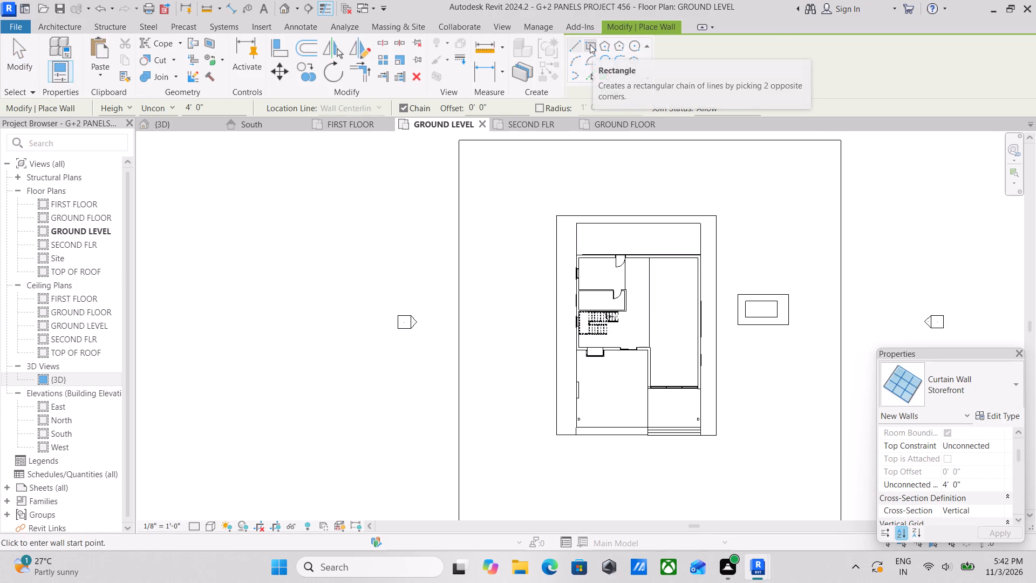
pyautogui.click(1006, 395)
pyautogui.click(1006, 395)
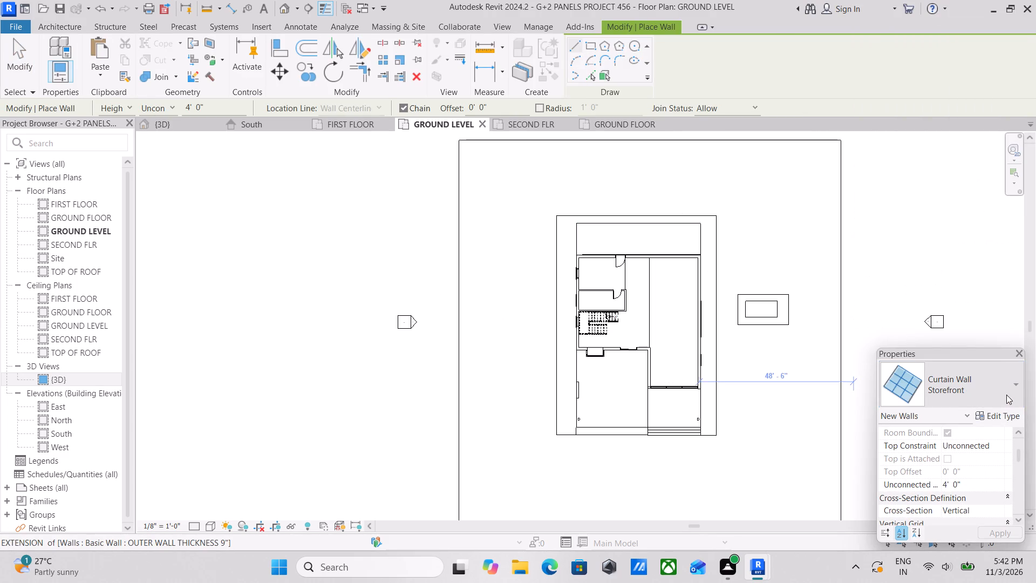
pyautogui.click(55, 22)
pyautogui.click(158, 79)
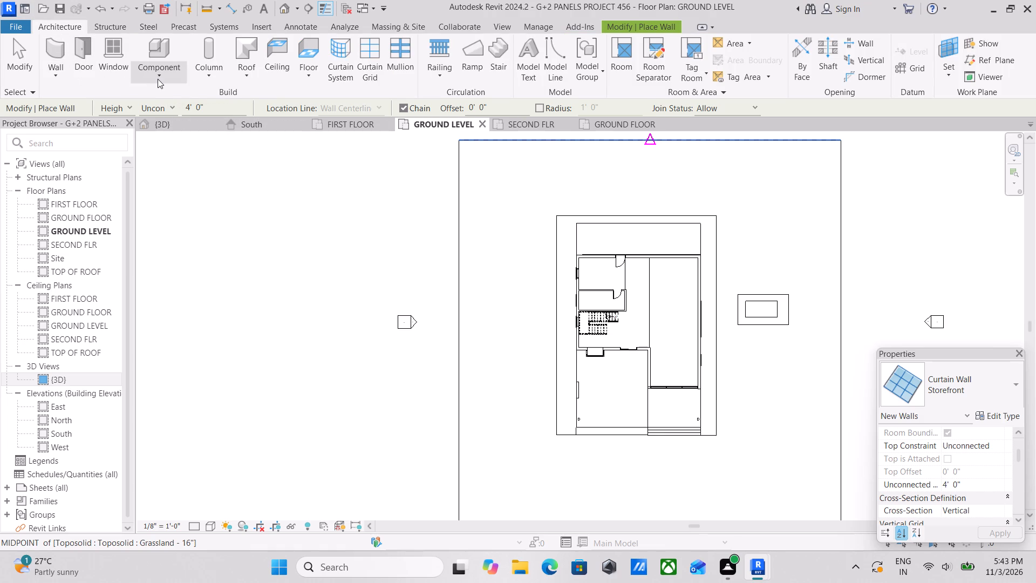
pyautogui.click(55, 70)
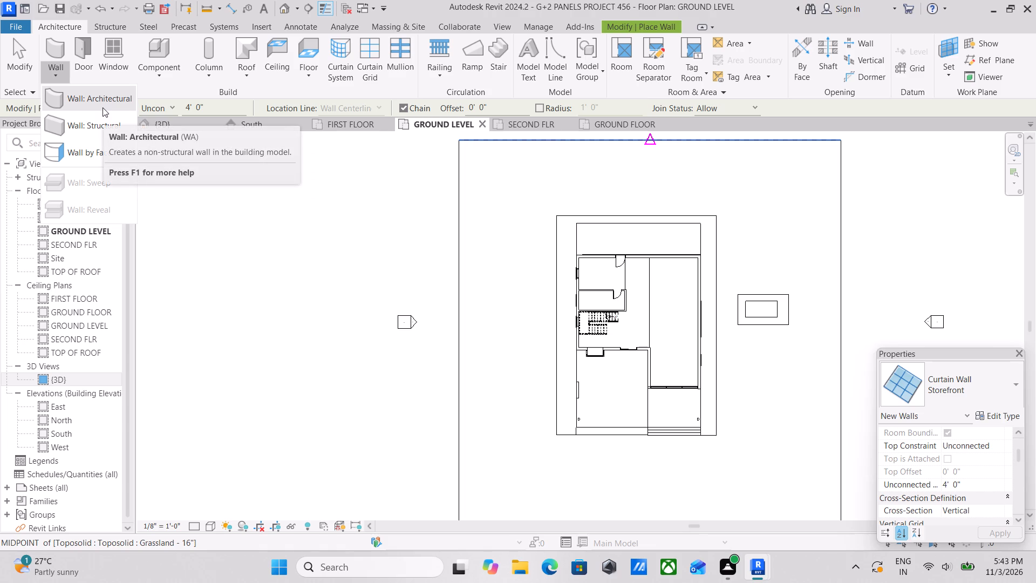
pyautogui.click(103, 107)
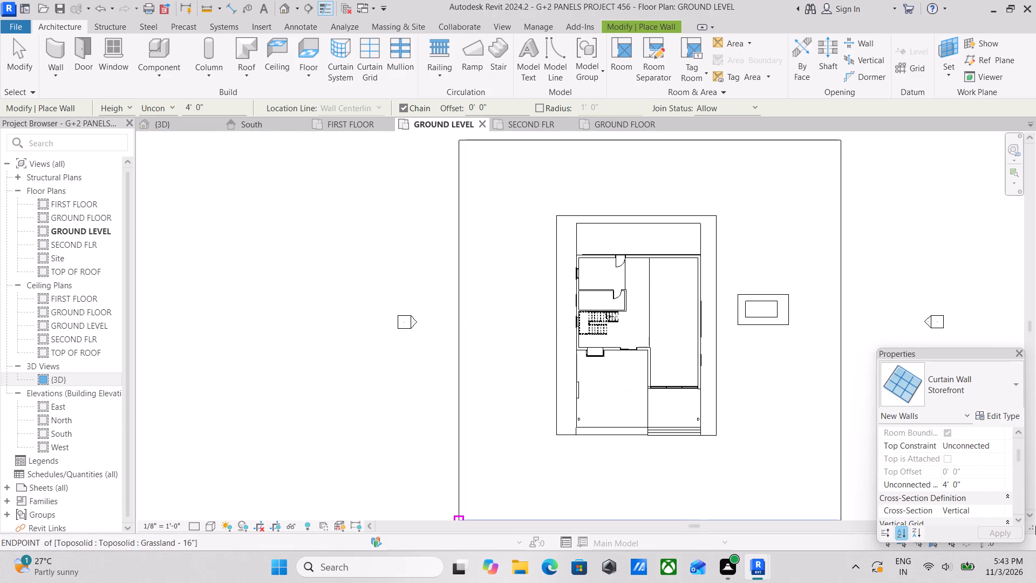
pyautogui.click(1000, 396)
pyautogui.scroll(12, 881, 245)
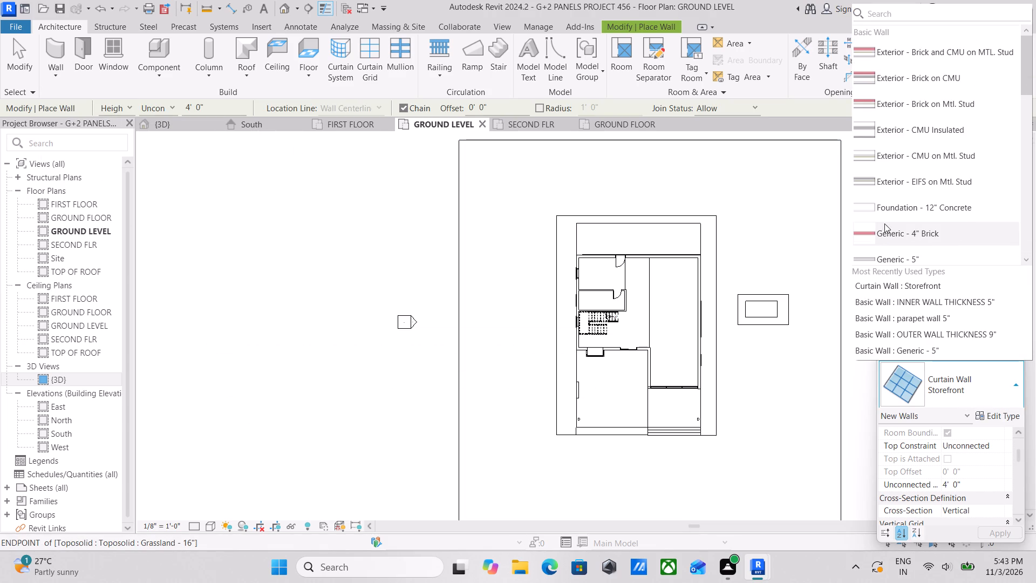
pyautogui.scroll(2, 884, 223)
pyautogui.scroll(-6, 894, 225)
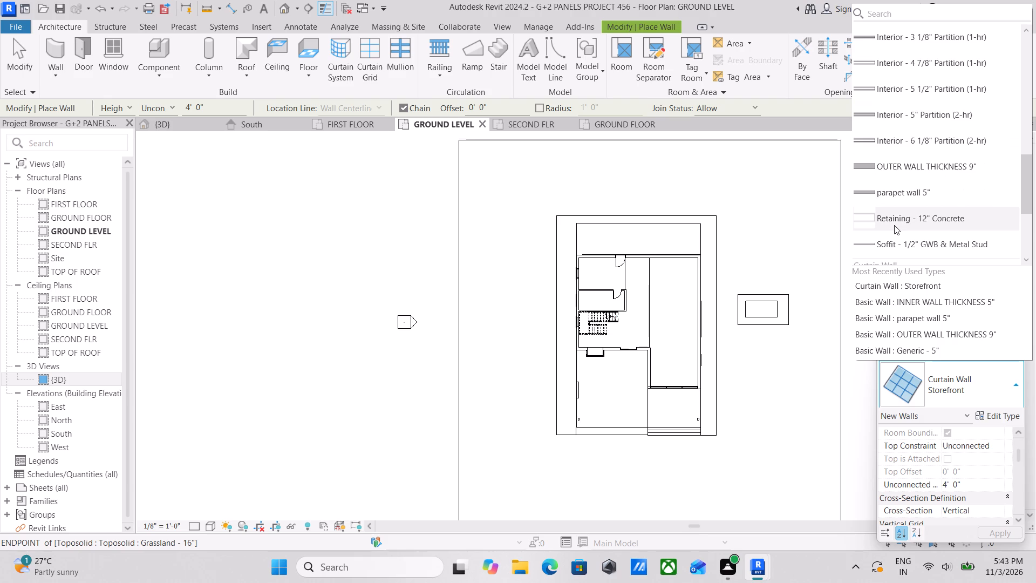
pyautogui.scroll(-1, 894, 226)
pyautogui.scroll(1, 894, 227)
pyautogui.scroll(1, 906, 172)
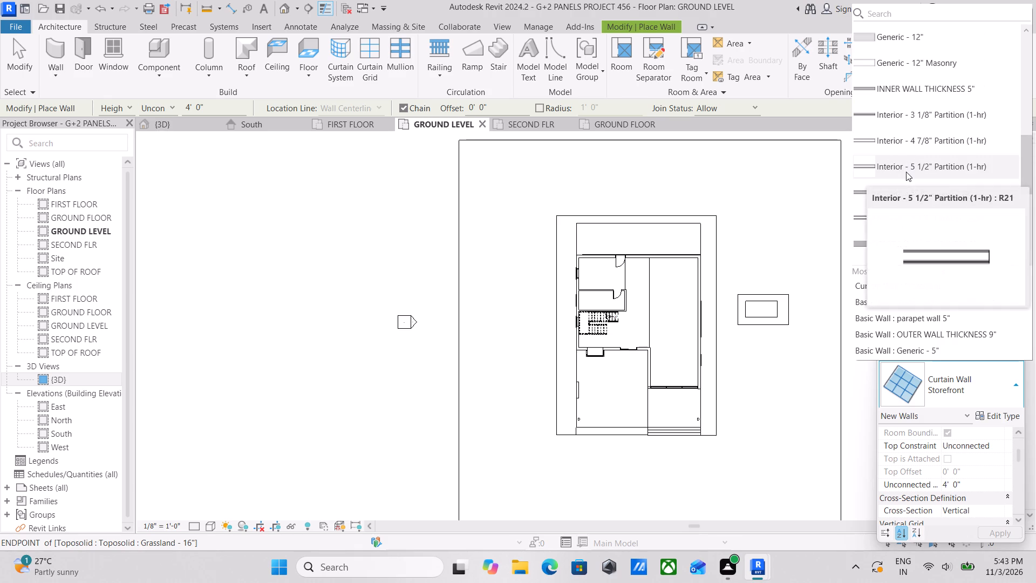
pyautogui.scroll(2, 906, 172)
pyautogui.scroll(-5, 908, 171)
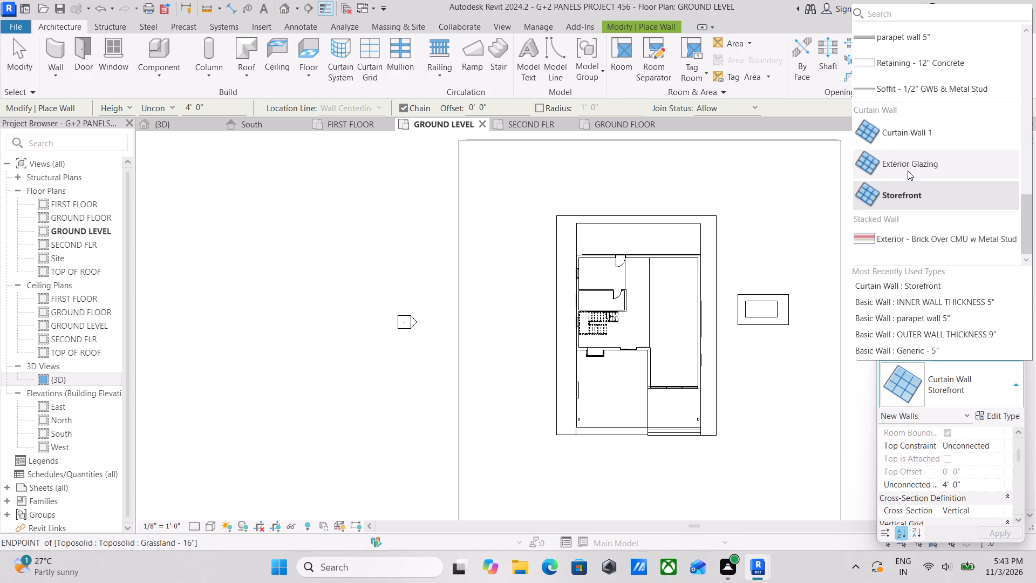
pyautogui.scroll(1, 908, 170)
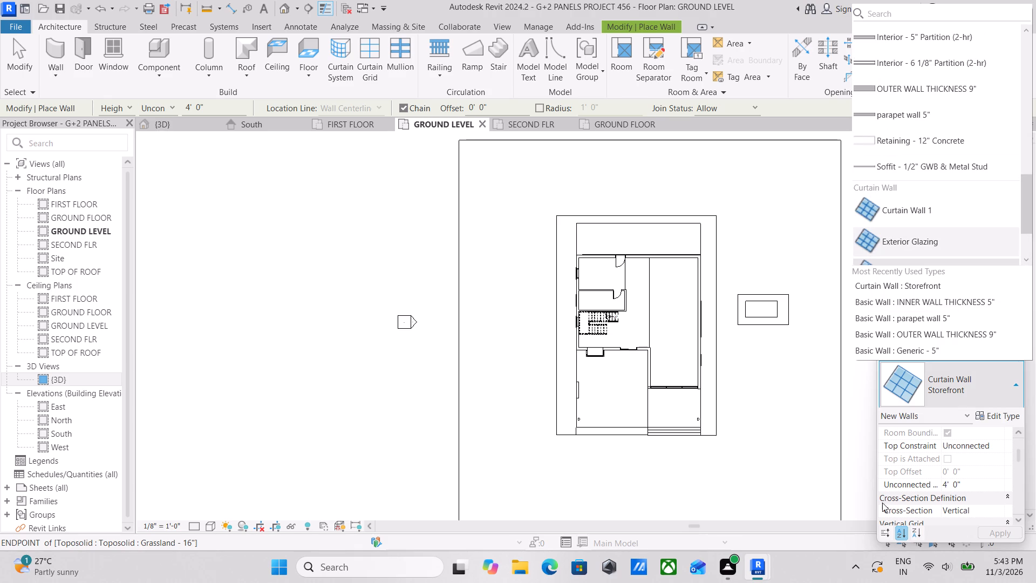
pyautogui.click(858, 114)
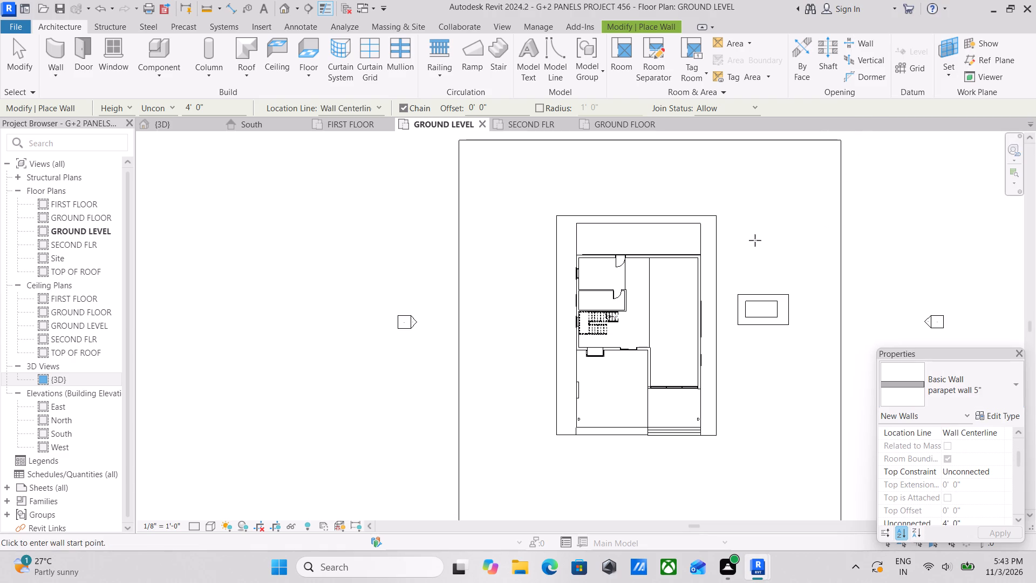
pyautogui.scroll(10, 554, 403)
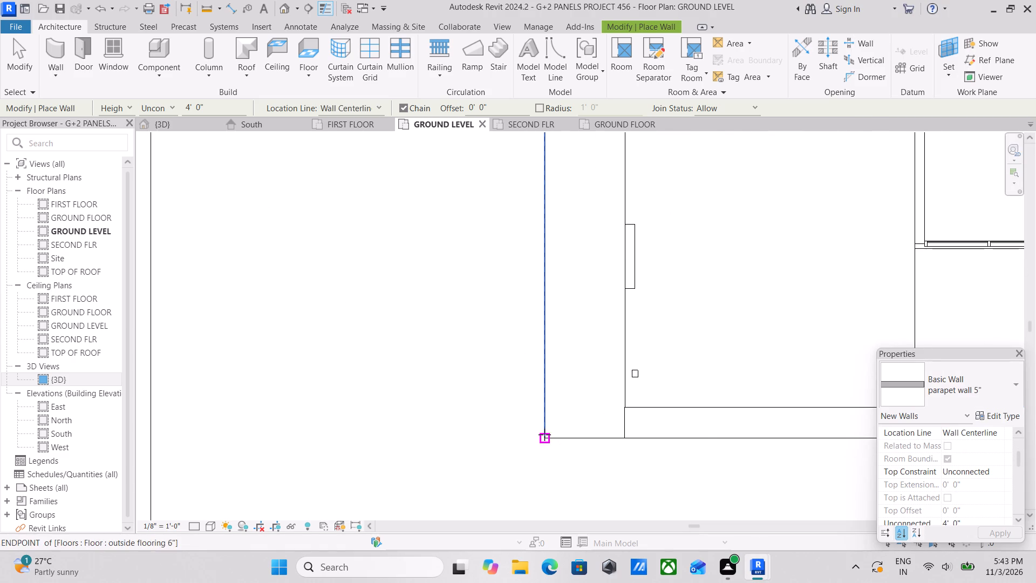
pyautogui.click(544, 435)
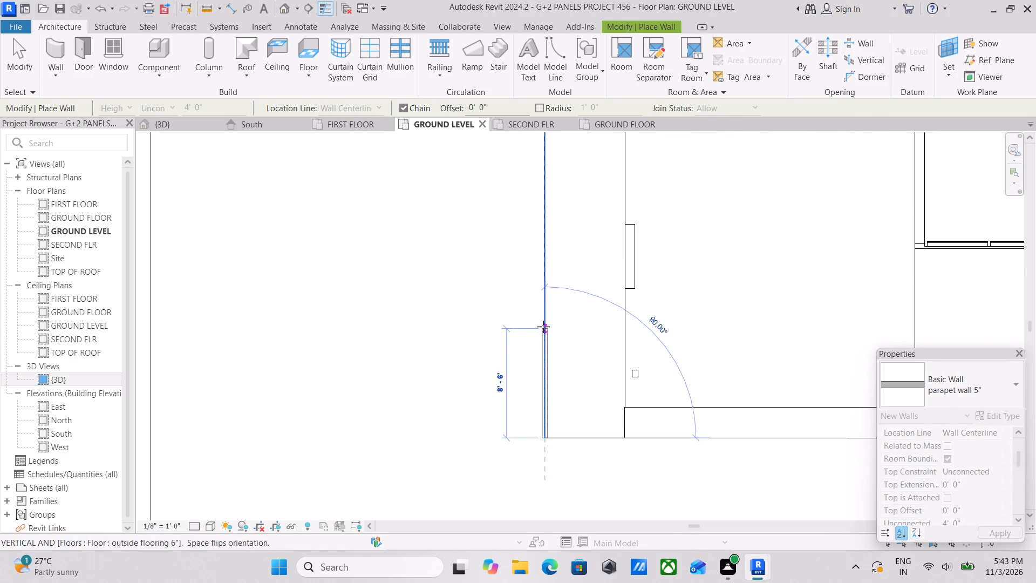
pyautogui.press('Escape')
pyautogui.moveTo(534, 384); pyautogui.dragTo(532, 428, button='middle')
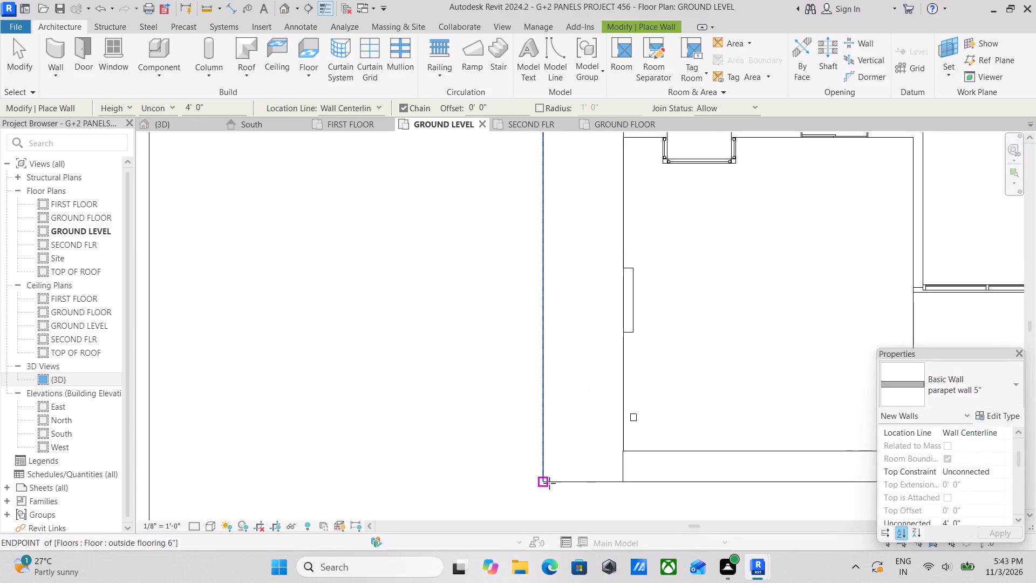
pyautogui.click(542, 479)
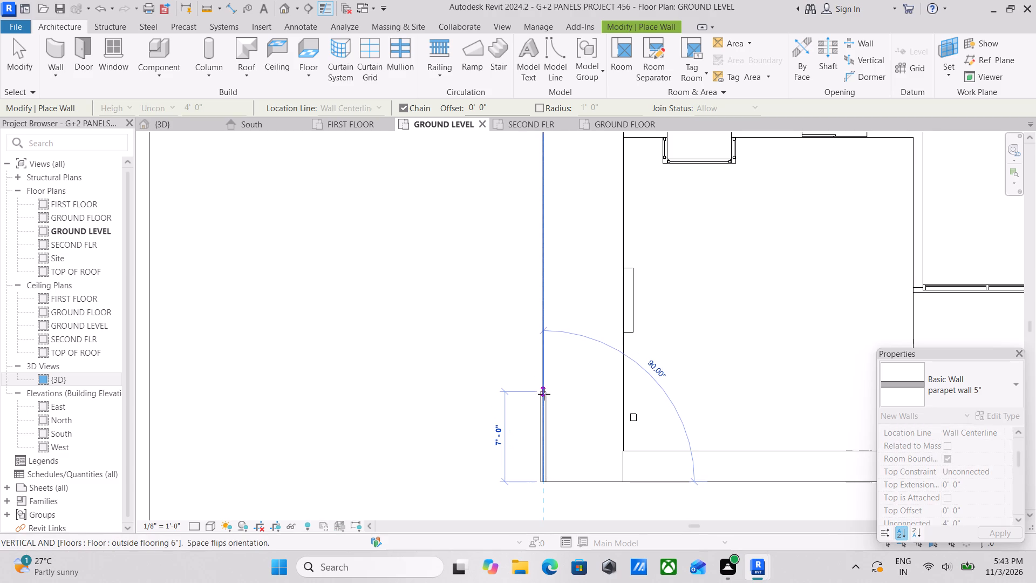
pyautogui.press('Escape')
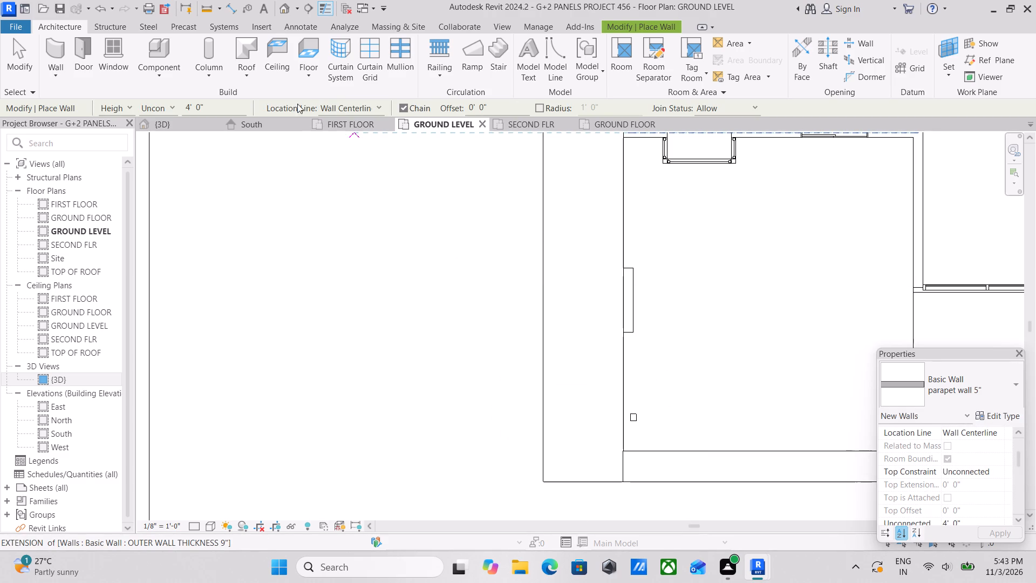
# Set the new wall's unconnected height to 5' and its location line to Core Face: Interior.
pyautogui.moveTo(236, 107); pyautogui.dragTo(158, 116)
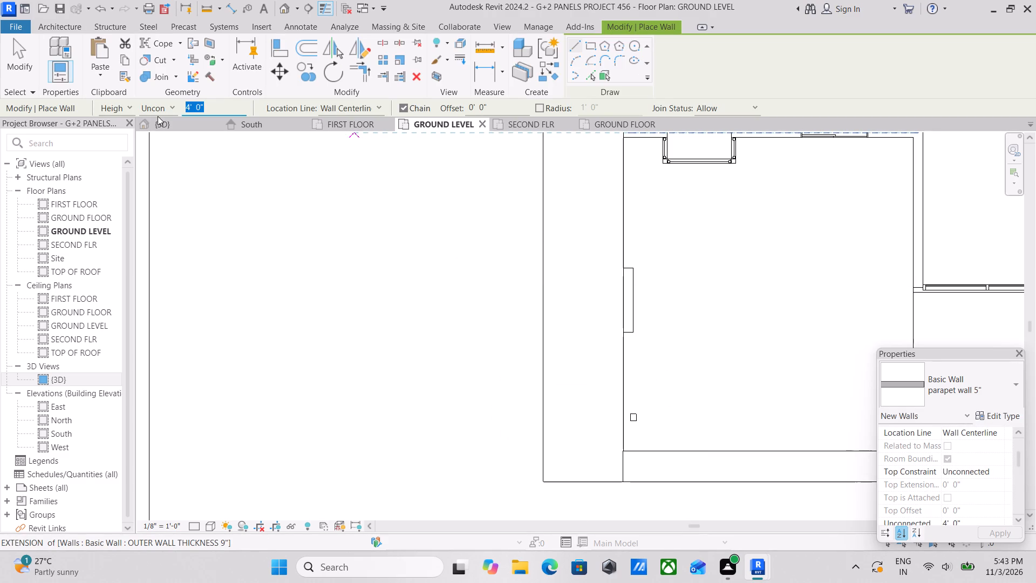
pyautogui.write("5'")
pyautogui.press('Return')
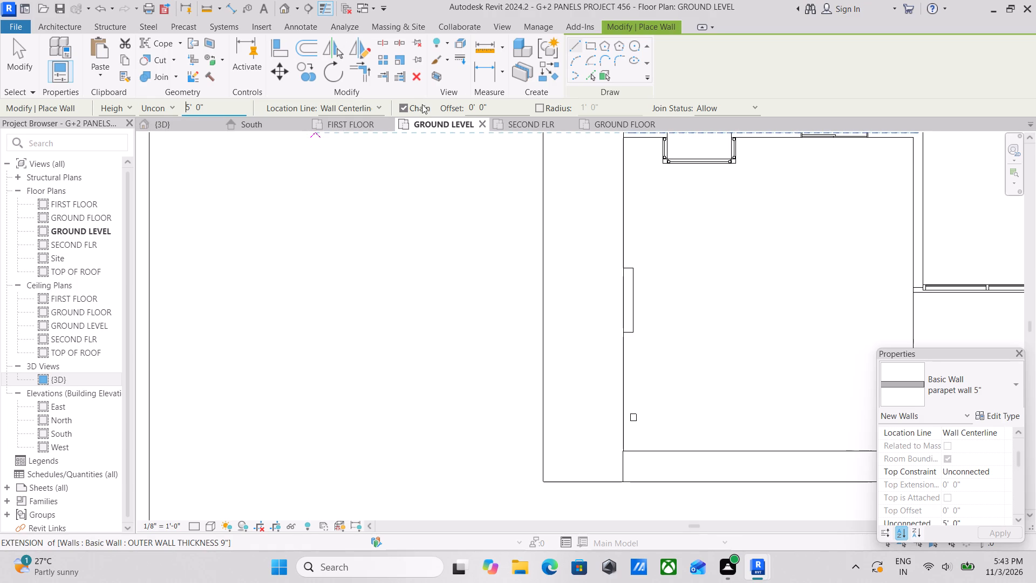
pyautogui.click(377, 108)
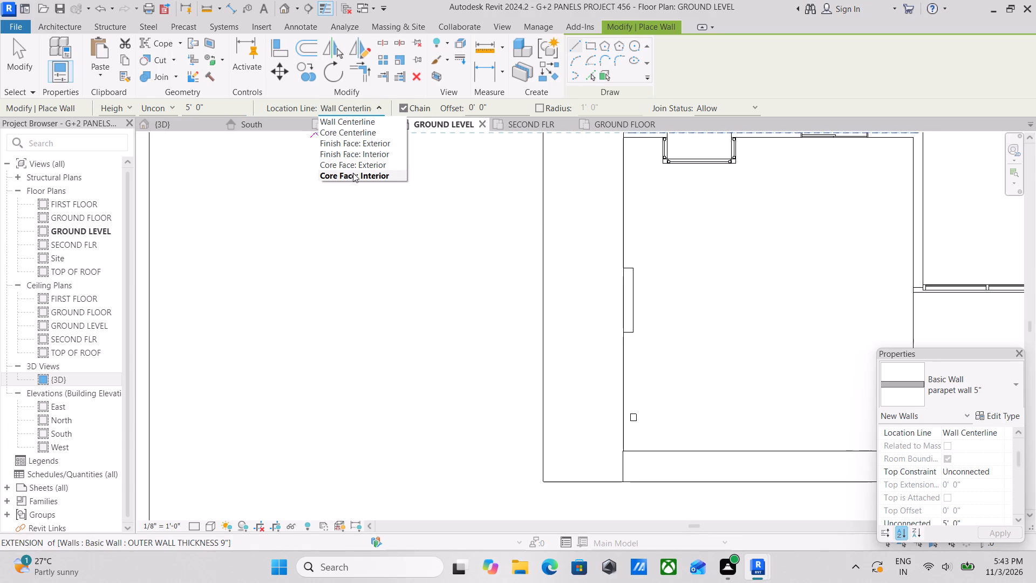
pyautogui.click(353, 173)
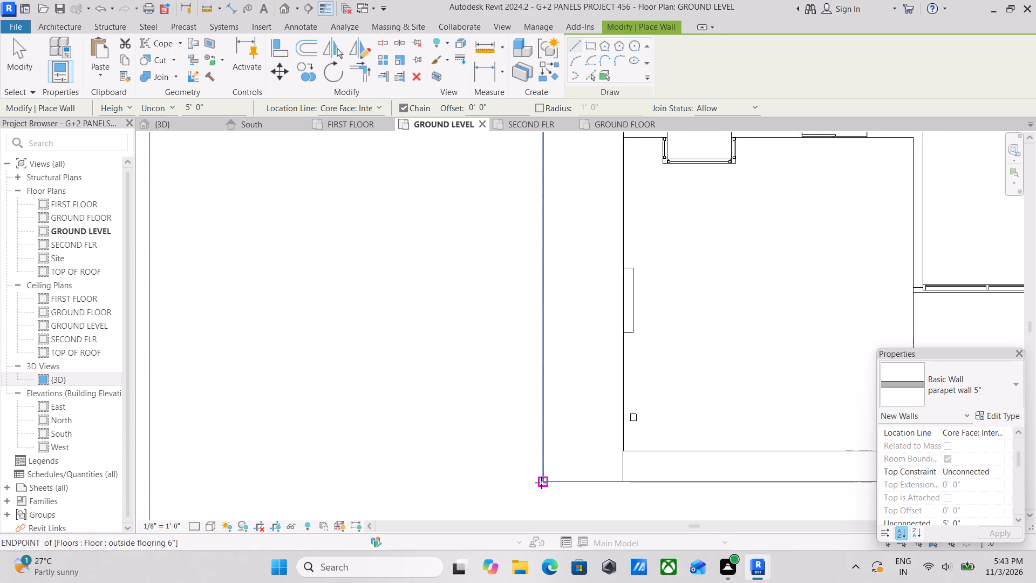
# Draw the parapet wall along the west edge of the outside flooring, from its southwest corner to its northwest corner.
pyautogui.click(544, 483)
pyautogui.moveTo(541, 369); pyautogui.dragTo(541, 442, button='middle')
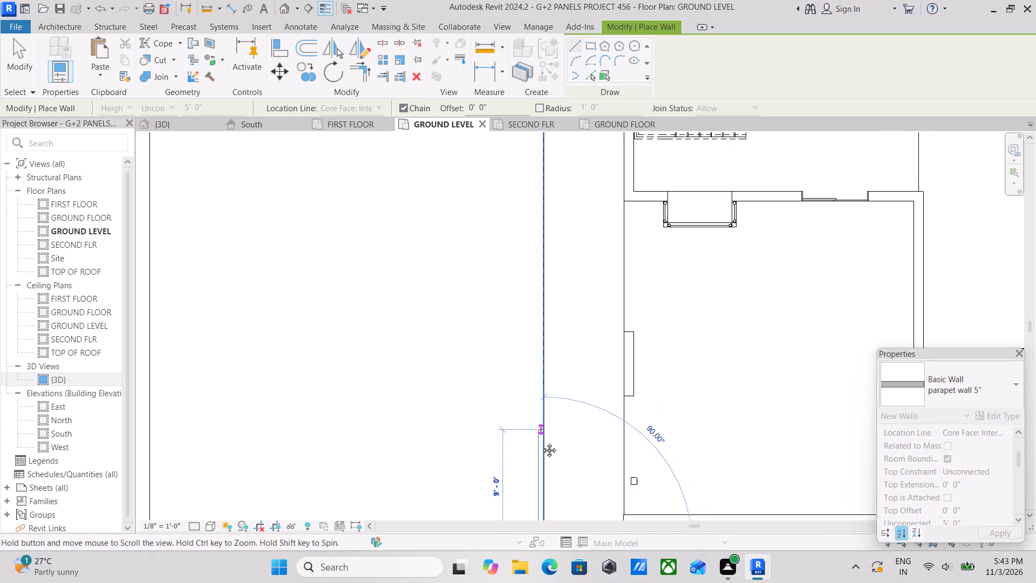
pyautogui.moveTo(541, 442); pyautogui.dragTo(542, 445, button='middle')
pyautogui.scroll(-2, 550, 317)
pyautogui.moveTo(547, 321); pyautogui.dragTo(507, 519, button='middle')
pyautogui.moveTo(493, 281); pyautogui.dragTo(488, 528, button='middle')
pyautogui.moveTo(504, 299); pyautogui.dragTo(506, 335, button='middle')
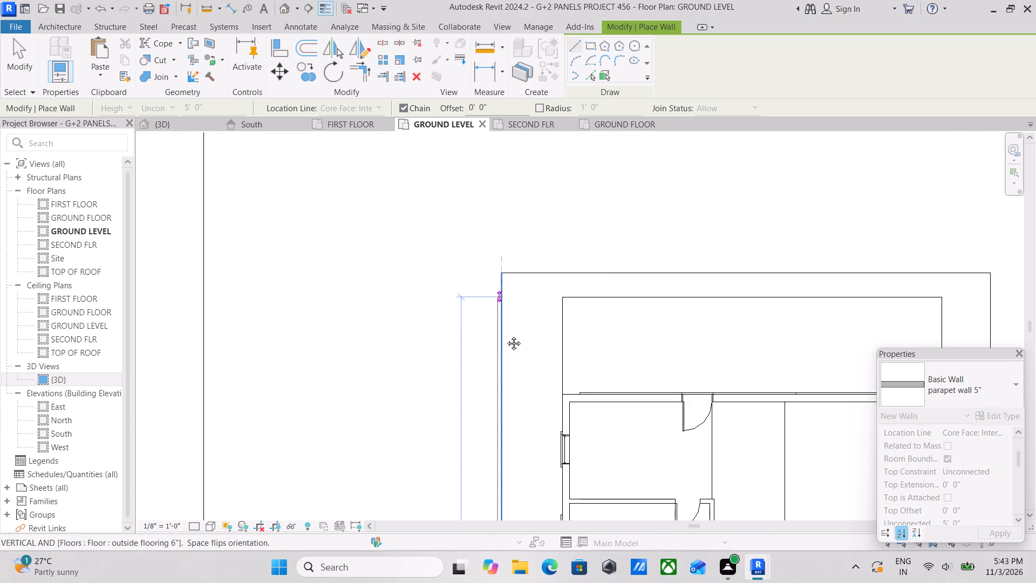
pyautogui.moveTo(506, 335); pyautogui.dragTo(505, 369, button='middle')
pyautogui.click(498, 342)
# Draw the parapet wall along the north edge of the outside flooring, about 51' long, ending at the northeast corner.
pyautogui.moveTo(582, 330); pyautogui.dragTo(426, 355, button='middle')
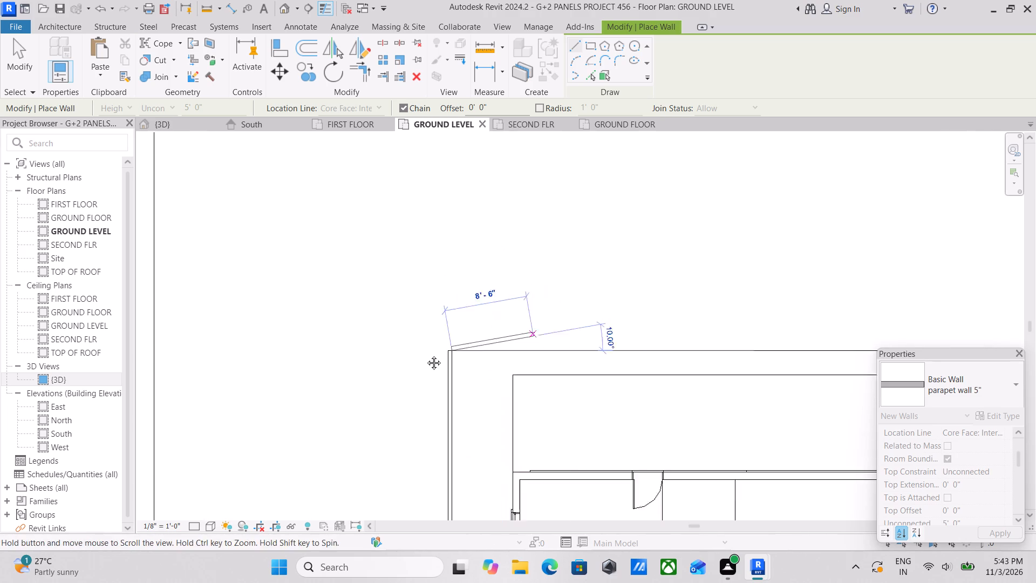
pyautogui.moveTo(426, 355); pyautogui.dragTo(414, 357, button='middle')
pyautogui.moveTo(531, 360); pyautogui.dragTo(386, 370, button='middle')
pyautogui.moveTo(607, 374); pyautogui.dragTo(475, 375, button='middle')
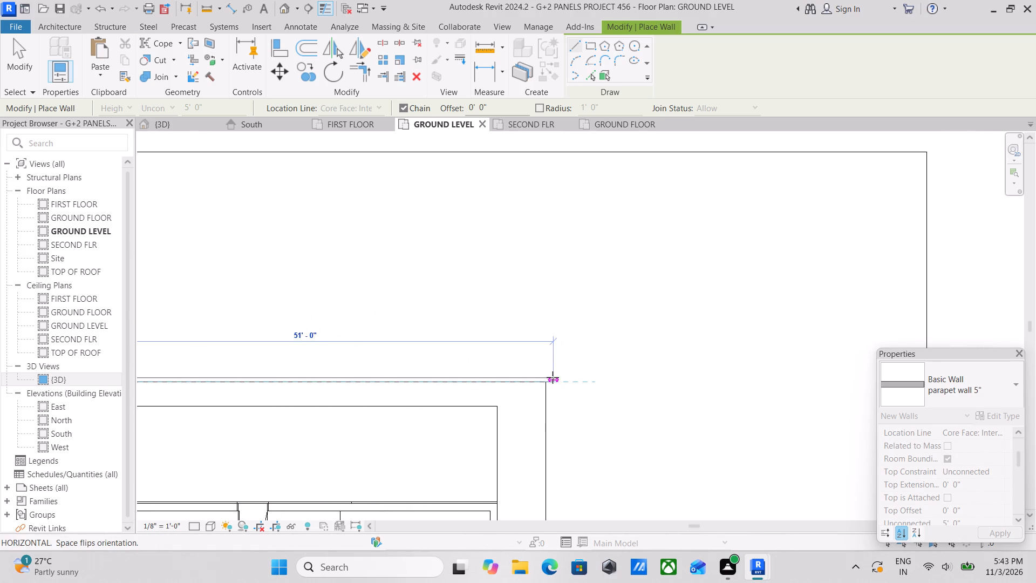
pyautogui.click(550, 379)
# Continue the parapet wall down the east edge to the southeast corner and return it about 5' west to the entrance steps.
pyautogui.moveTo(560, 457); pyautogui.dragTo(536, 227, button='middle')
pyautogui.scroll(-2, 533, 371)
pyautogui.moveTo(533, 371); pyautogui.dragTo(533, 273, button='middle')
pyautogui.moveTo(529, 392); pyautogui.dragTo(519, 273, button='middle')
pyautogui.moveTo(519, 418); pyautogui.dragTo(530, 332, button='middle')
pyautogui.scroll(5, 526, 449)
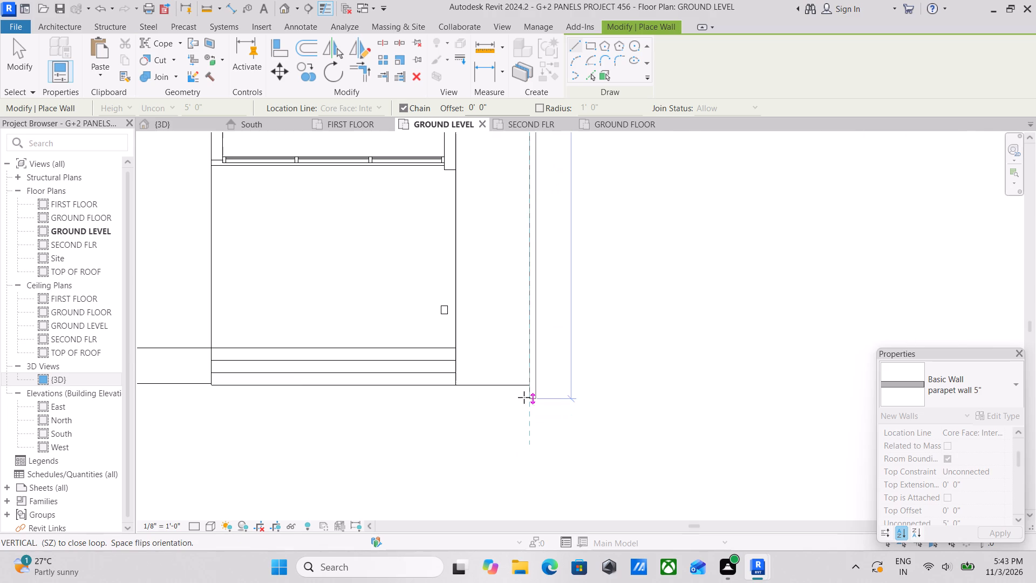
pyautogui.click(526, 390)
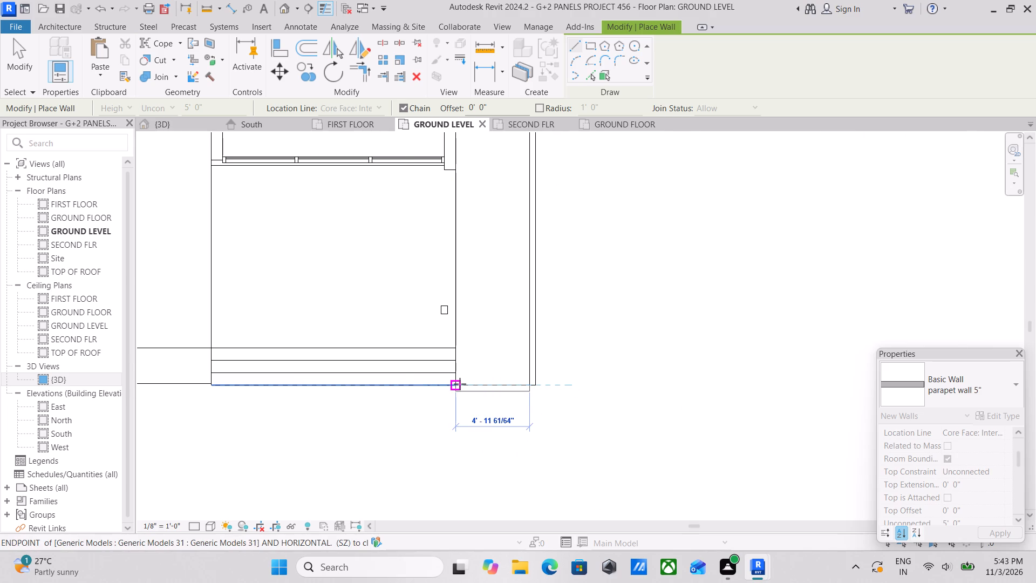
pyautogui.click(460, 384)
pyautogui.press('Escape')
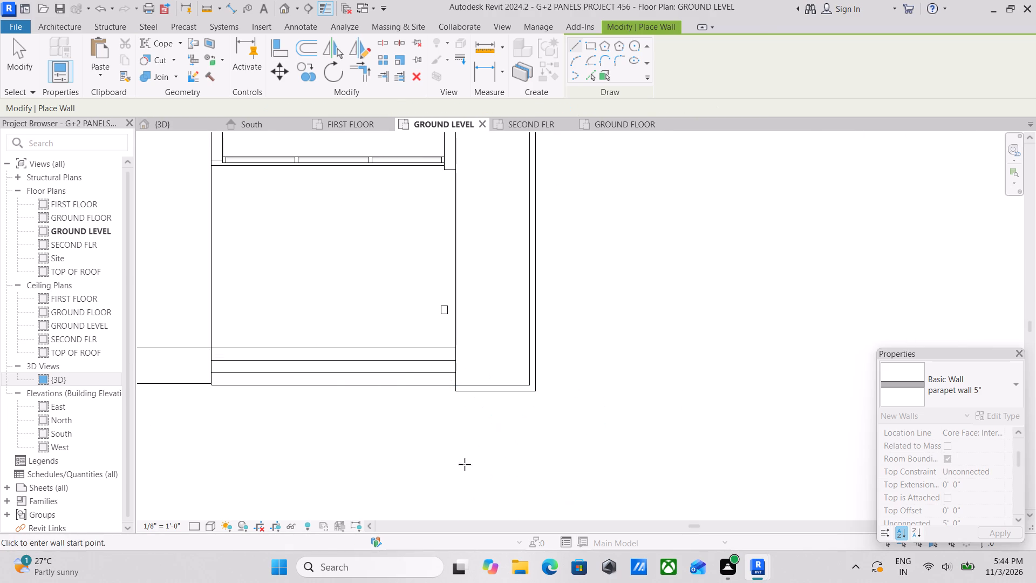
# Draw a parapet wall about 6'-2" long on the south edge, from the ramp's west side to the southwest corner.
pyautogui.scroll(-2, 373, 460)
pyautogui.moveTo(373, 458); pyautogui.dragTo(646, 402, button='middle')
pyautogui.moveTo(424, 373); pyautogui.dragTo(592, 413, button='middle')
pyautogui.scroll(3, 431, 391)
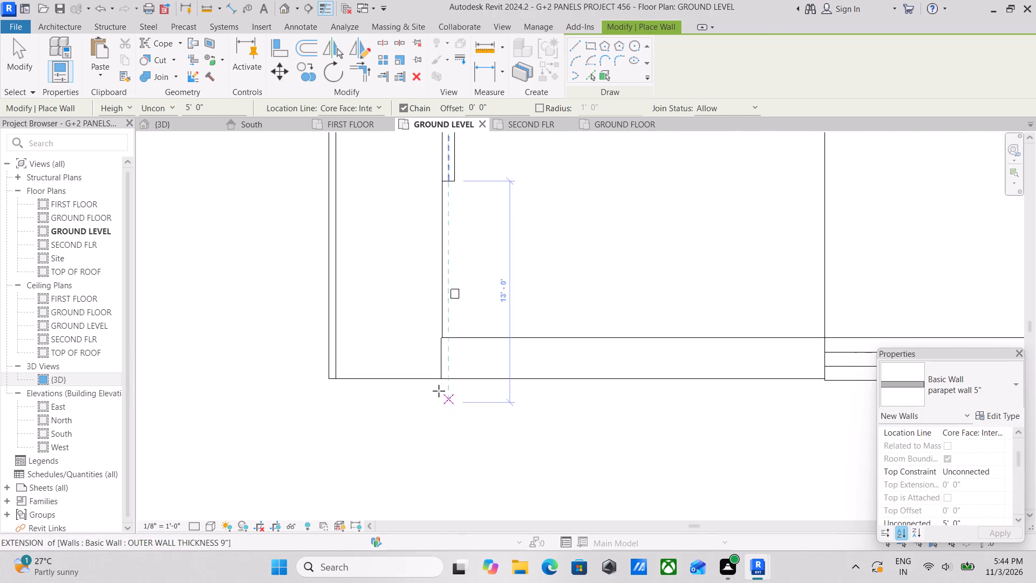
pyautogui.click(439, 382)
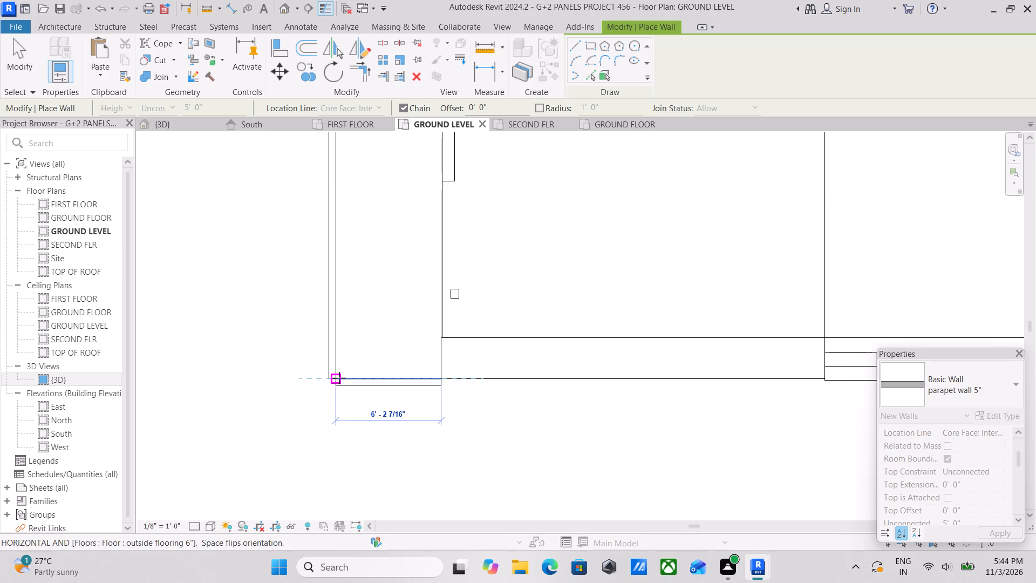
pyautogui.click(339, 378)
pyautogui.press('Escape')
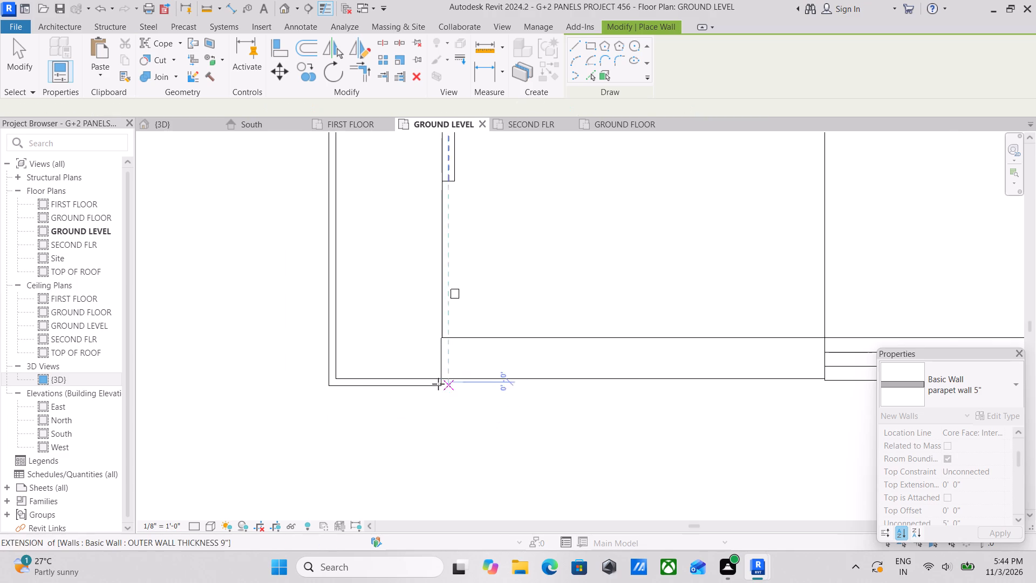
pyautogui.scroll(2, 441, 395)
pyautogui.press('Escape')
# Stretch the east end of the southwest parapet wall across the ramp front, making the wall 16'-6" long.
pyautogui.scroll(3, 444, 391)
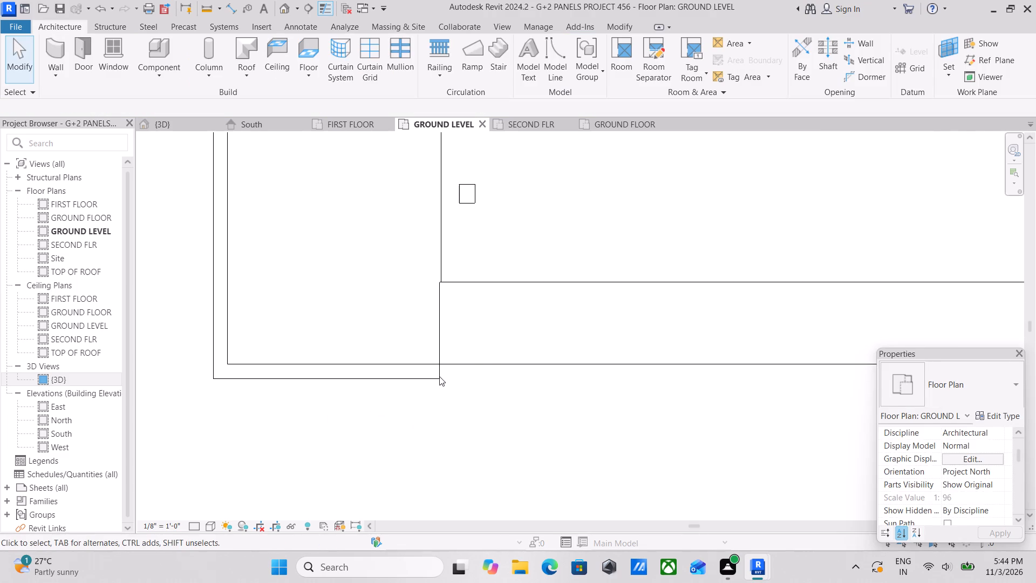
pyautogui.click(439, 376)
pyautogui.scroll(-8, 512, 404)
pyautogui.moveTo(595, 426); pyautogui.dragTo(455, 406, button='middle')
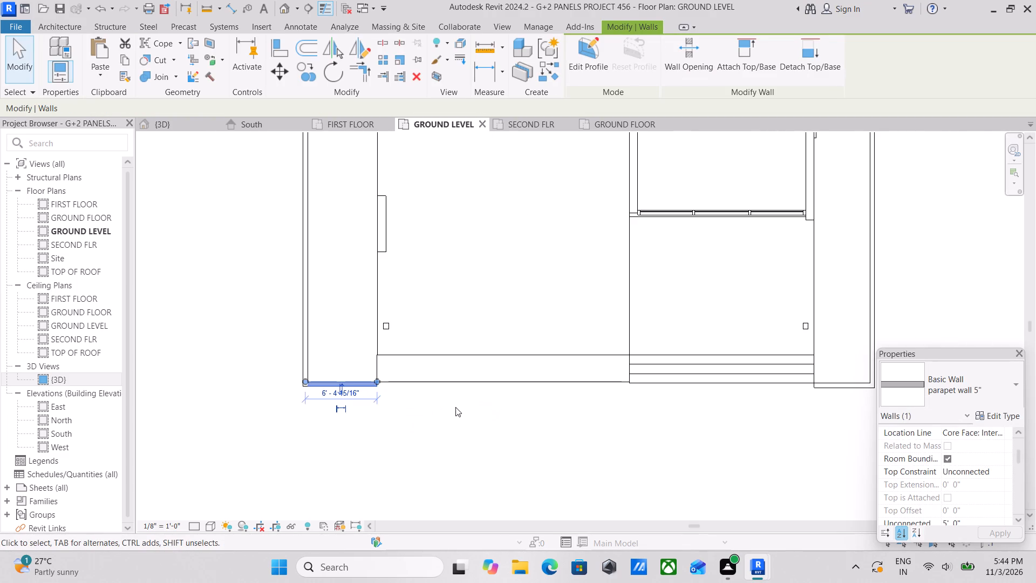
pyautogui.scroll(-2, 419, 406)
pyautogui.scroll(5, 396, 383)
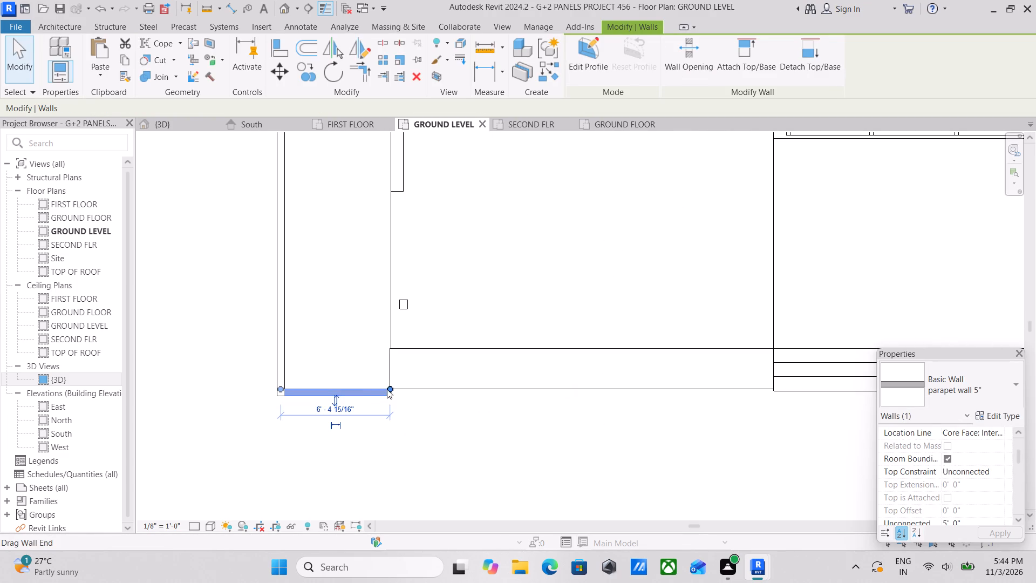
pyautogui.moveTo(387, 389); pyautogui.dragTo(514, 389)
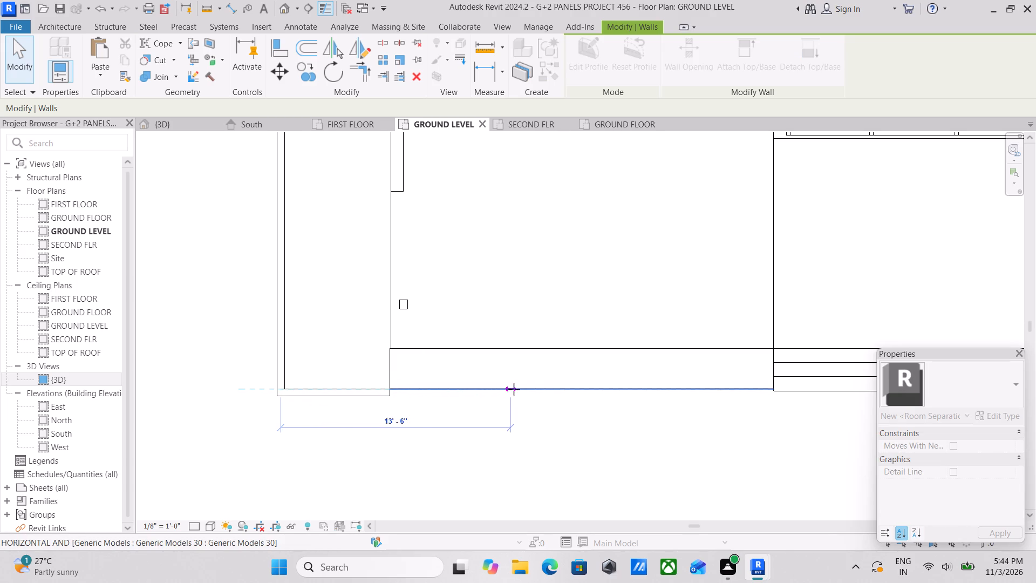
pyautogui.moveTo(514, 389); pyautogui.dragTo(558, 392)
# Stretch the west end of the southeast parapet wall westward across part of the entrance steps.
pyautogui.scroll(-1, 578, 396)
pyautogui.moveTo(576, 396); pyautogui.dragTo(309, 388, button='middle')
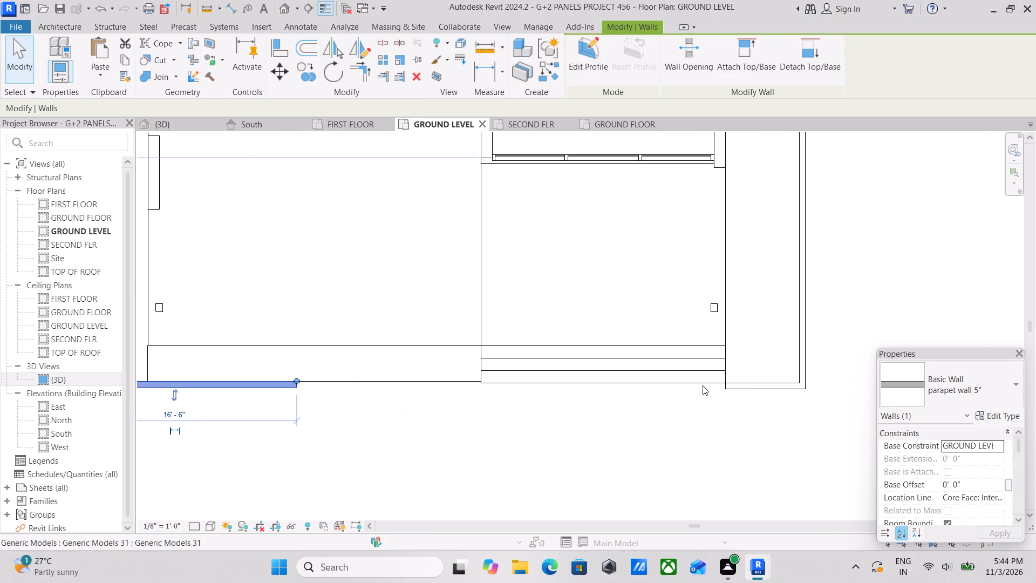
pyautogui.click(754, 387)
pyautogui.moveTo(727, 384); pyautogui.dragTo(664, 383)
pyautogui.scroll(-3, 556, 400)
pyautogui.press('Escape')
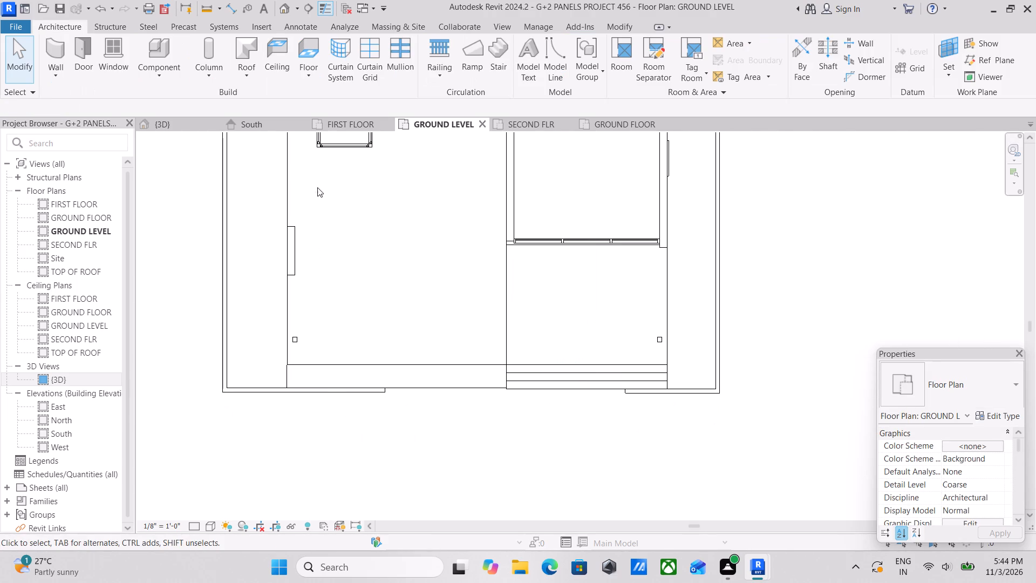
# Open the 3D view and examine the new parapet walls around the front ramp and entrance steps.
pyautogui.click(176, 127)
pyautogui.scroll(-3, 509, 345)
pyautogui.keyDown('shift'); pyautogui.moveTo(572, 378); pyautogui.dragTo(683, 196, button='middle'); pyautogui.keyUp('shift')
pyautogui.moveTo(652, 375); pyautogui.dragTo(673, 251, button='middle')
pyautogui.scroll(7, 636, 472)
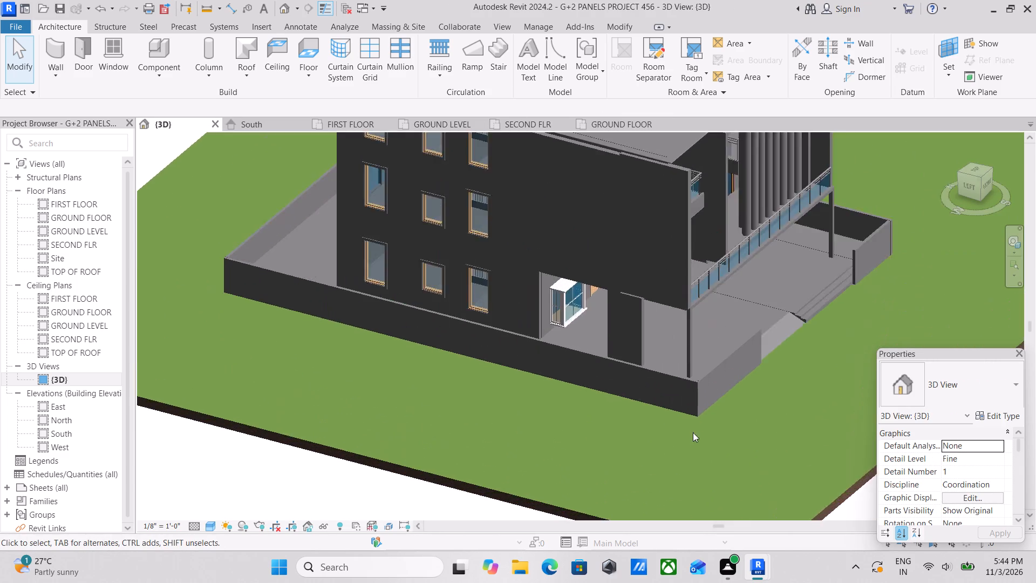
pyautogui.scroll(10, 693, 432)
pyautogui.moveTo(657, 418); pyautogui.dragTo(519, 415, button='middle')
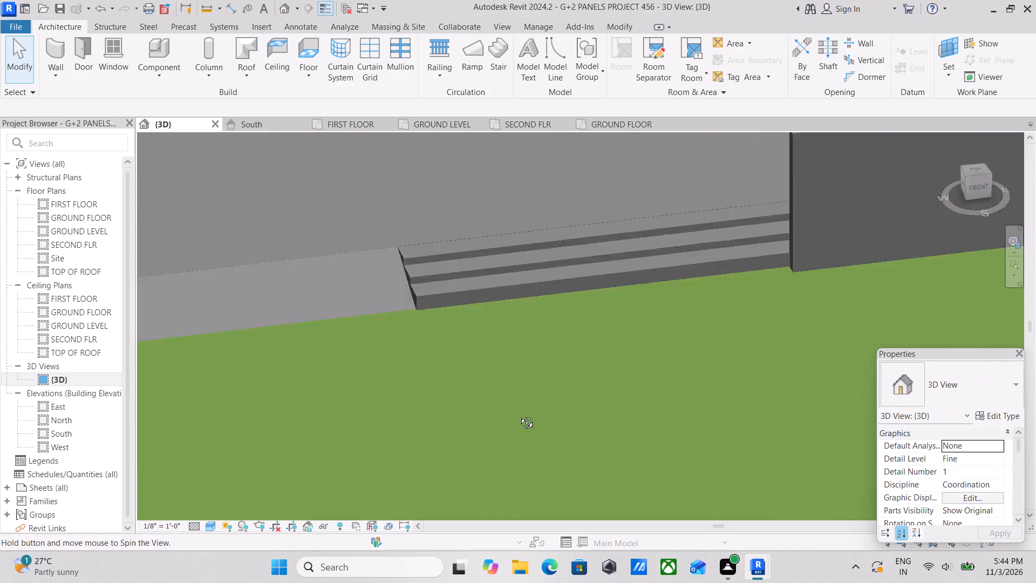
pyautogui.moveTo(519, 415); pyautogui.dragTo(478, 411, button='middle')
pyautogui.scroll(2, 387, 389)
pyautogui.moveTo(378, 403); pyautogui.dragTo(510, 432, button='middle')
pyautogui.keyDown('shift'); pyautogui.scroll(-1, 440, 401); pyautogui.keyUp('shift')
pyautogui.keyDown('shift'); pyautogui.moveTo(440, 401); pyautogui.dragTo(515, 470, button='middle'); pyautogui.keyUp('shift')
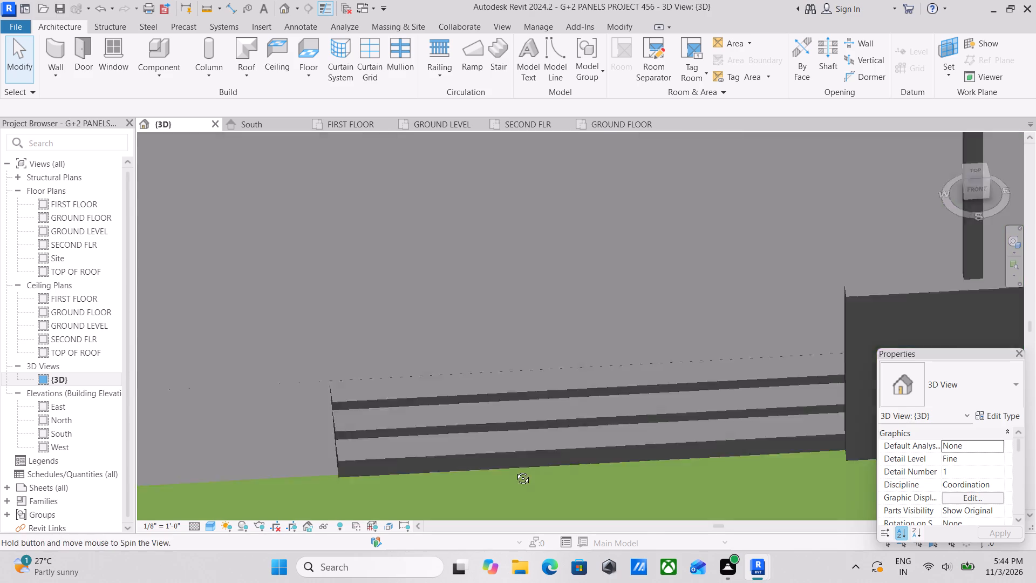
pyautogui.keyDown('shift'); pyautogui.moveTo(515, 470); pyautogui.dragTo(549, 493, button='middle'); pyautogui.keyUp('shift')
pyautogui.scroll(-6, 556, 466)
pyautogui.moveTo(563, 455); pyautogui.dragTo(506, 369, button='middle')
pyautogui.scroll(-3, 532, 384)
pyautogui.moveTo(532, 385); pyautogui.dragTo(533, 398, button='middle')
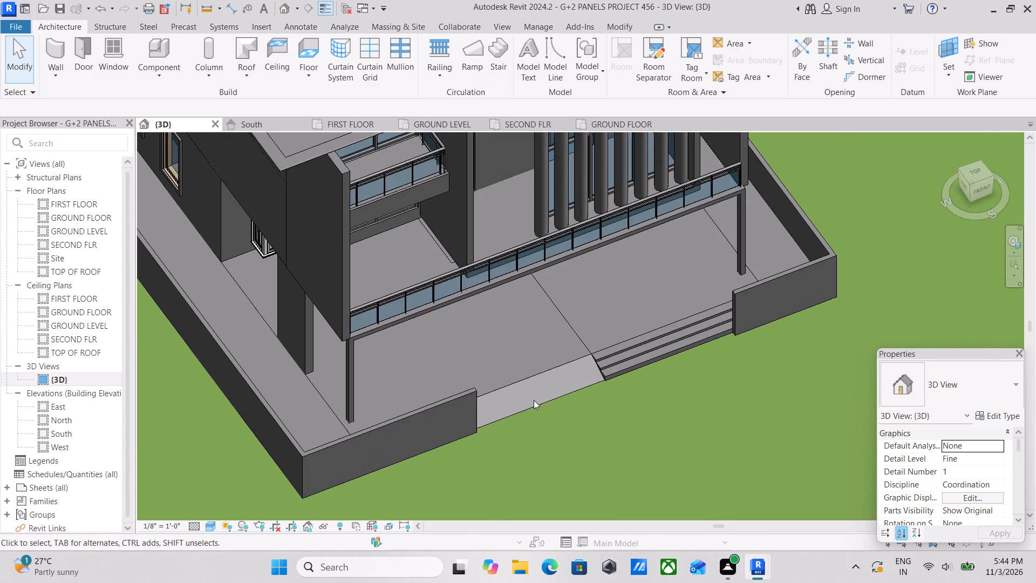
pyautogui.scroll(2, 708, 340)
pyautogui.scroll(3, 796, 348)
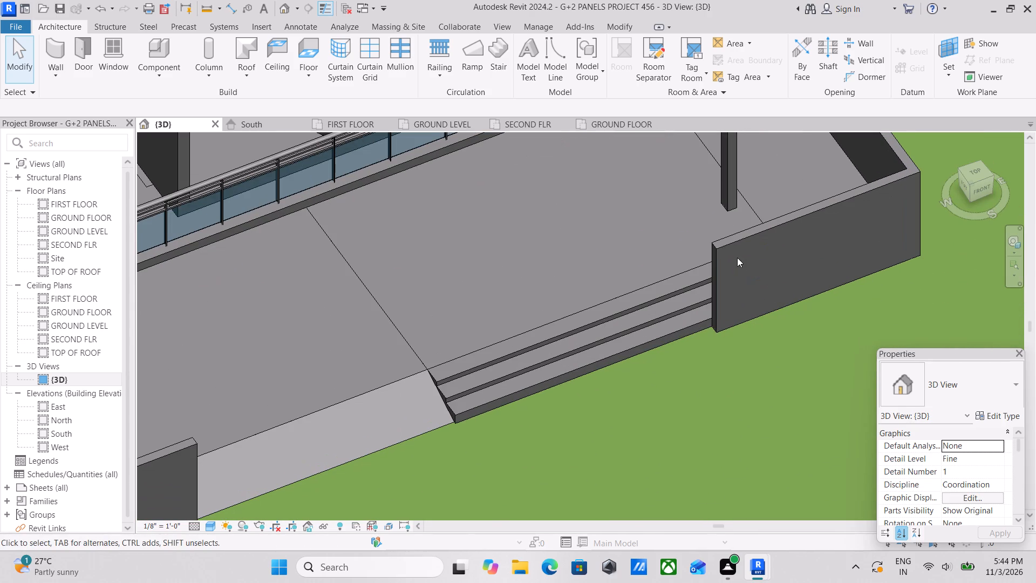
pyautogui.click(734, 258)
pyautogui.scroll(-6, 760, 316)
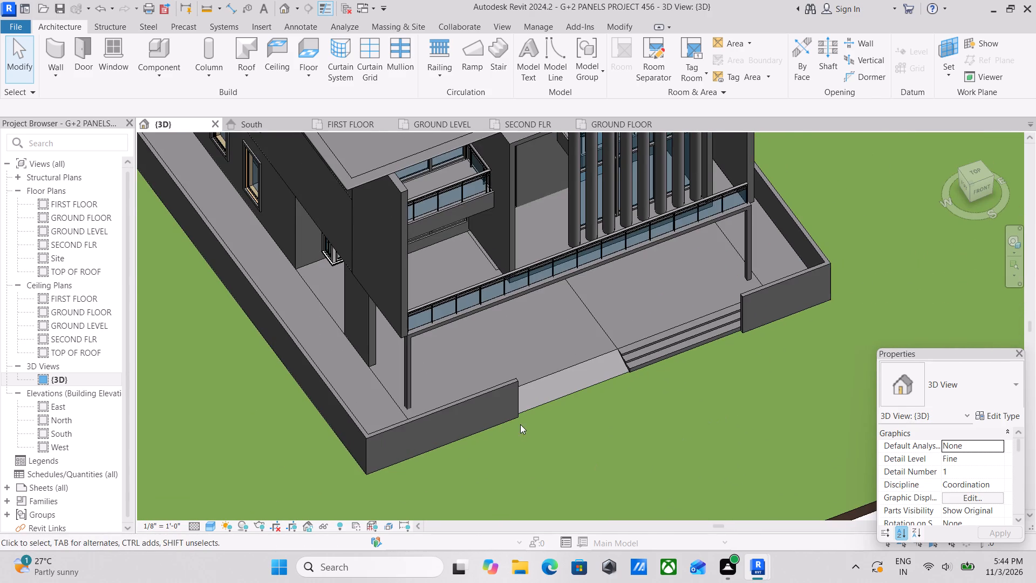
pyautogui.scroll(3, 520, 424)
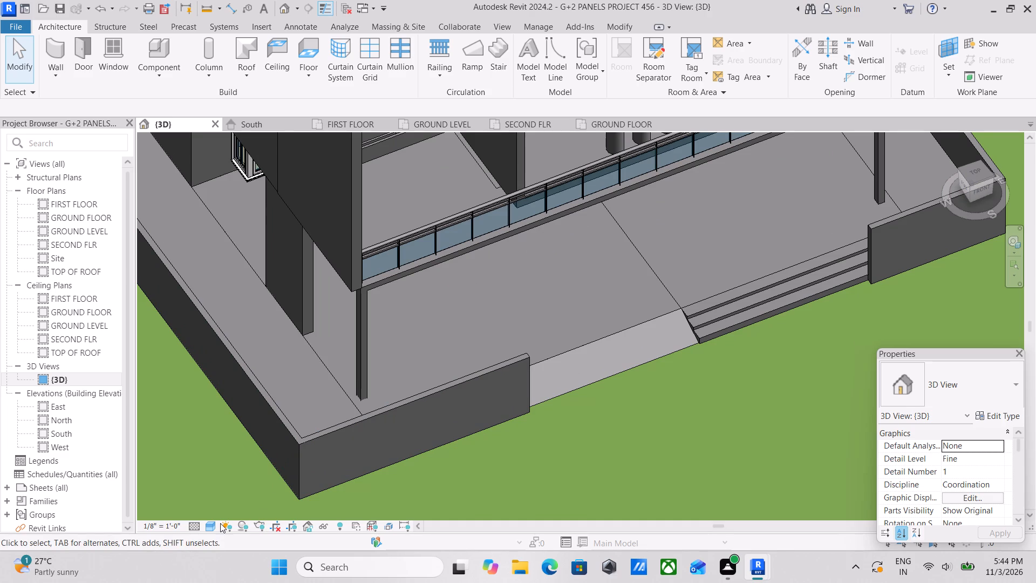
# Set the 3D view's visual style to Realistic.
pyautogui.click(212, 523)
pyautogui.click(220, 506)
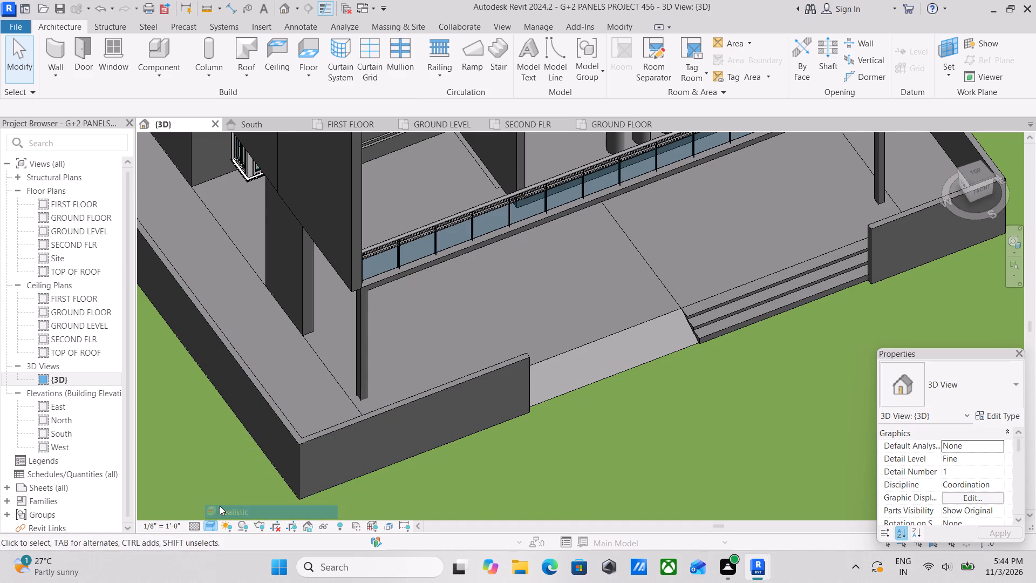
# Examine the parapet wall and outside flooring materials along the building's west side.
pyautogui.scroll(-3, 507, 377)
pyautogui.moveTo(541, 395); pyautogui.dragTo(543, 488, button='middle')
pyautogui.scroll(-2, 563, 426)
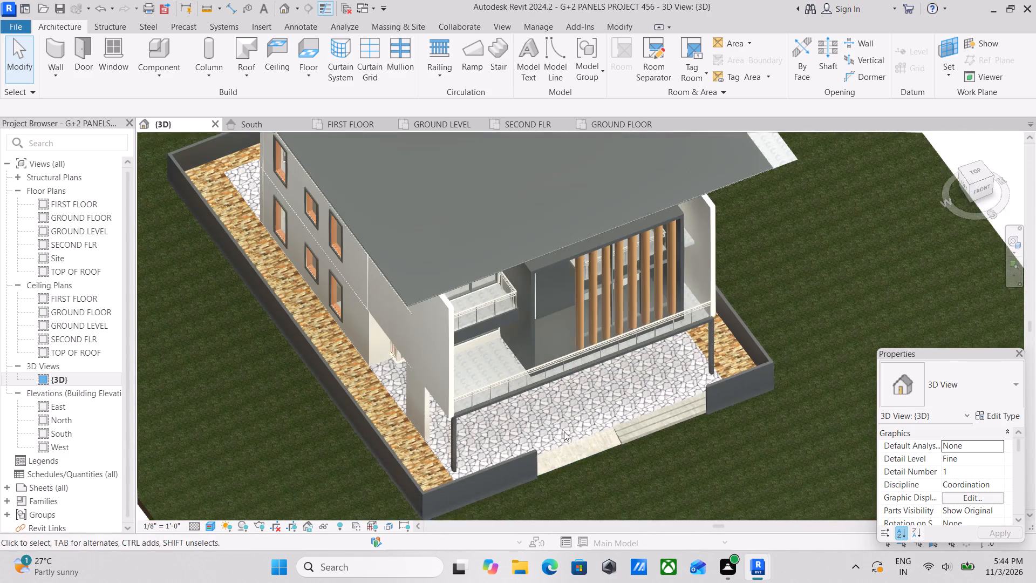
pyautogui.moveTo(564, 433); pyautogui.dragTo(586, 476, button='middle')
pyautogui.scroll(2, 370, 280)
pyautogui.scroll(9, 309, 362)
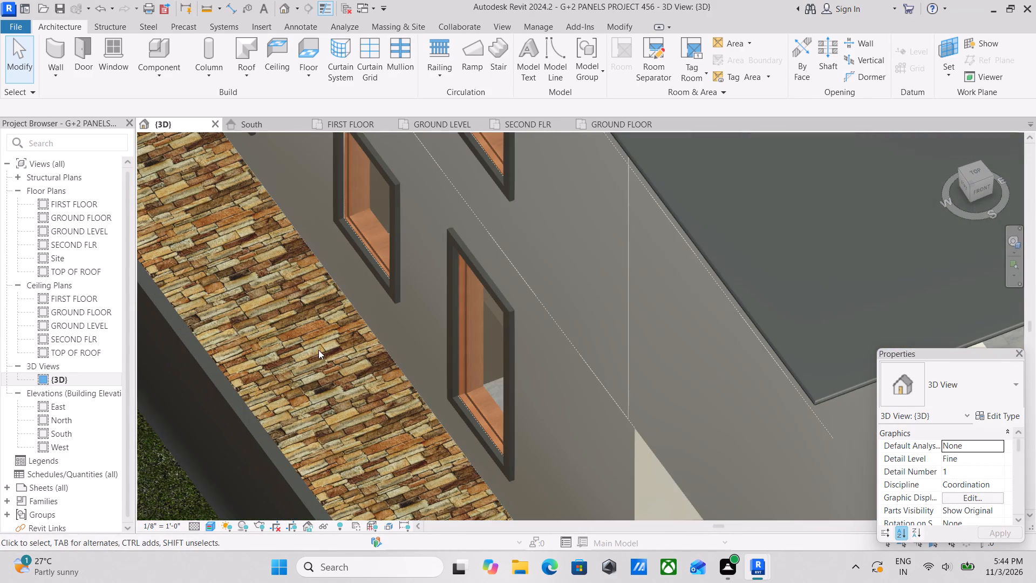
pyautogui.scroll(-7, 331, 349)
pyautogui.scroll(-3, 415, 388)
pyautogui.moveTo(416, 383); pyautogui.dragTo(411, 303, button='middle')
pyautogui.scroll(3, 397, 347)
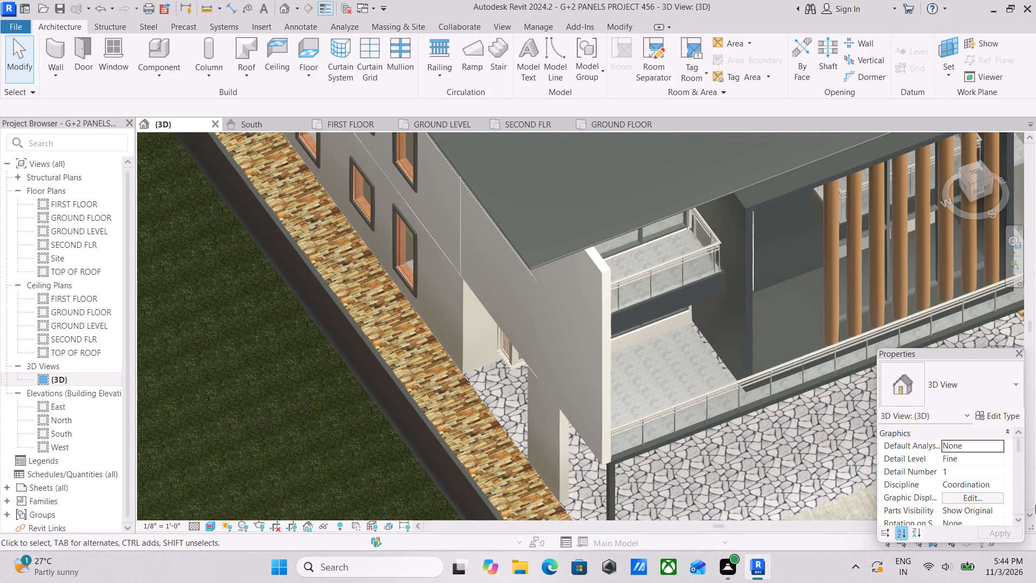
# Orient the 3D view to the front and examine the parapet walls, veranda flooring and entrance from several angles.
pyautogui.click(982, 188)
pyautogui.scroll(11, 735, 288)
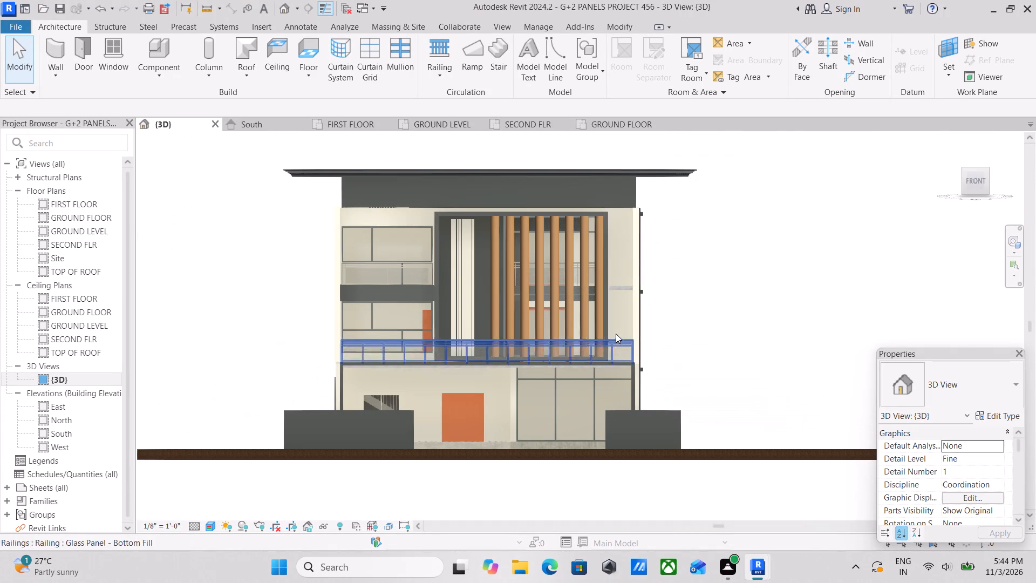
pyautogui.scroll(3, 592, 340)
pyautogui.scroll(-5, 527, 331)
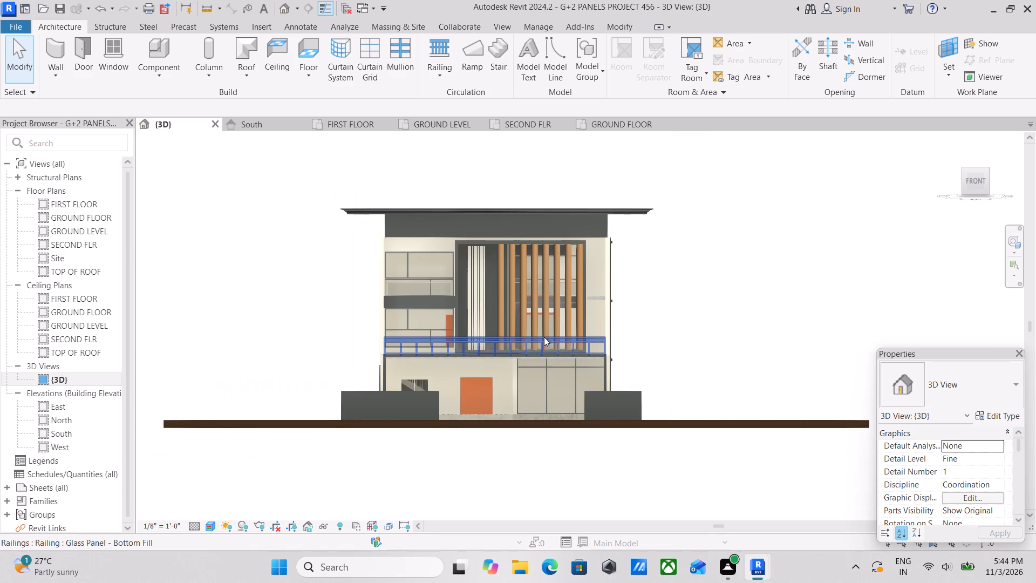
pyautogui.scroll(3, 533, 337)
pyautogui.scroll(-2, 533, 334)
pyautogui.keyDown('shift'); pyautogui.moveTo(531, 356); pyautogui.dragTo(597, 428, button='middle'); pyautogui.keyUp('shift')
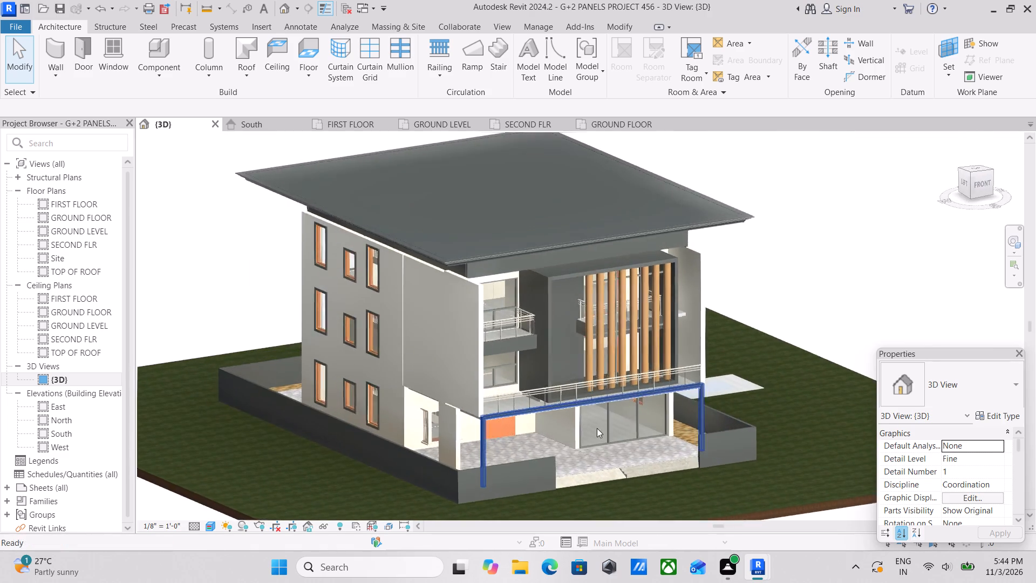
pyautogui.moveTo(599, 425); pyautogui.dragTo(651, 381, button='middle')
pyautogui.scroll(5, 651, 404)
pyautogui.keyDown('shift'); pyautogui.moveTo(699, 404); pyautogui.dragTo(755, 411, button='middle'); pyautogui.keyUp('shift')
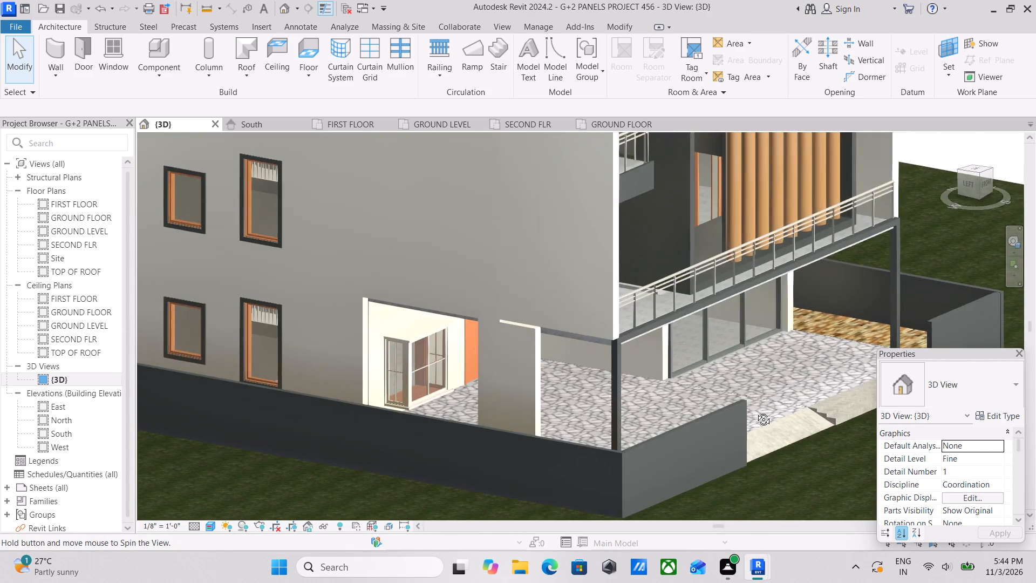
pyautogui.keyDown('shift'); pyautogui.moveTo(755, 411); pyautogui.dragTo(599, 429, button='middle'); pyautogui.keyUp('shift')
pyautogui.moveTo(603, 417); pyautogui.dragTo(702, 385, button='middle')
pyautogui.keyDown('shift'); pyautogui.moveTo(571, 386); pyautogui.dragTo(627, 398, button='middle'); pyautogui.keyUp('shift')
pyautogui.scroll(2, 628, 402)
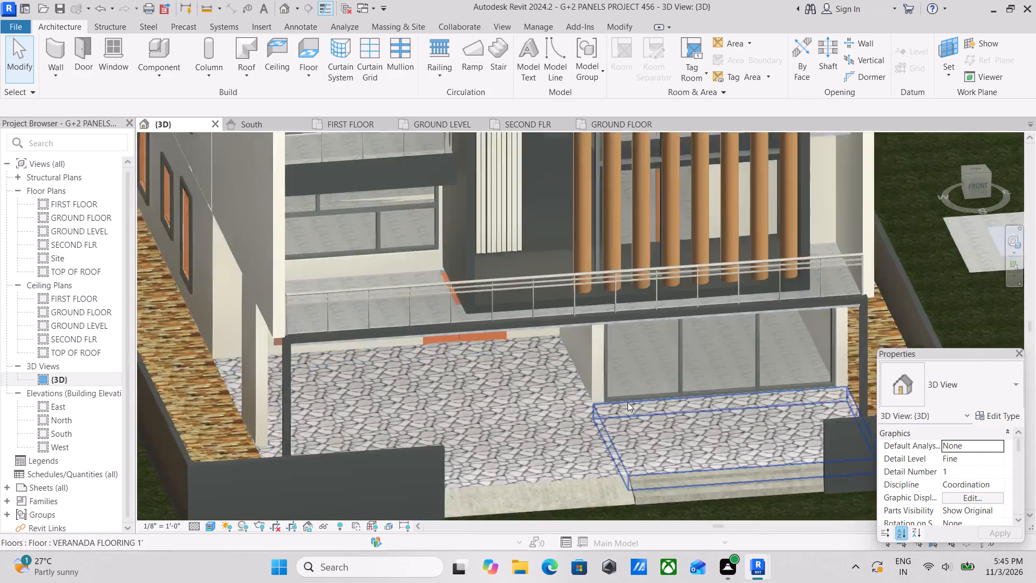
pyautogui.scroll(10, 628, 402)
pyautogui.scroll(-11, 713, 384)
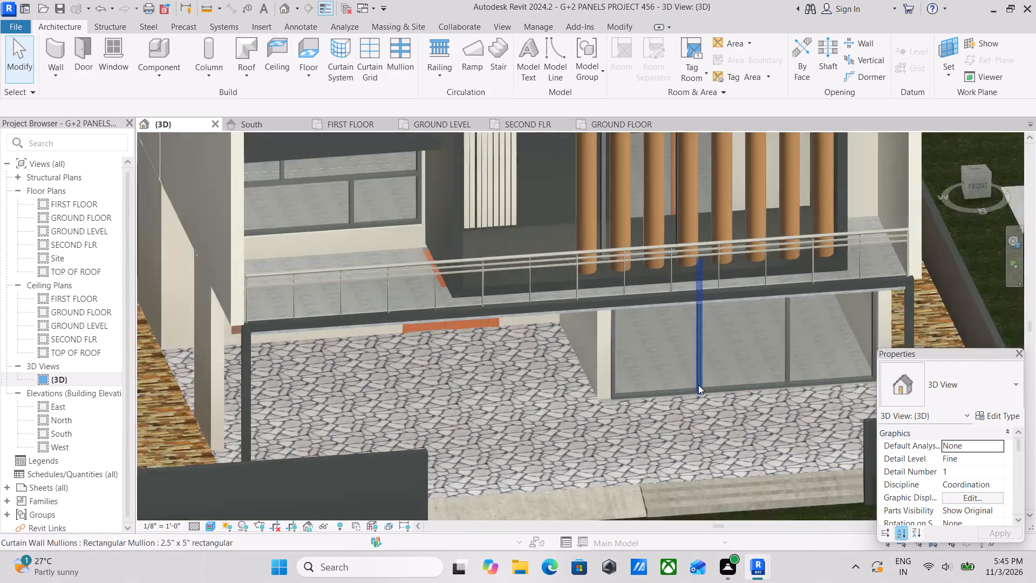
pyautogui.scroll(-1, 698, 385)
# Examine the upper front facade, including the balconies, wall slats and round vertical columns.
pyautogui.moveTo(667, 386); pyautogui.dragTo(770, 405, button='middle')
pyautogui.scroll(10, 525, 284)
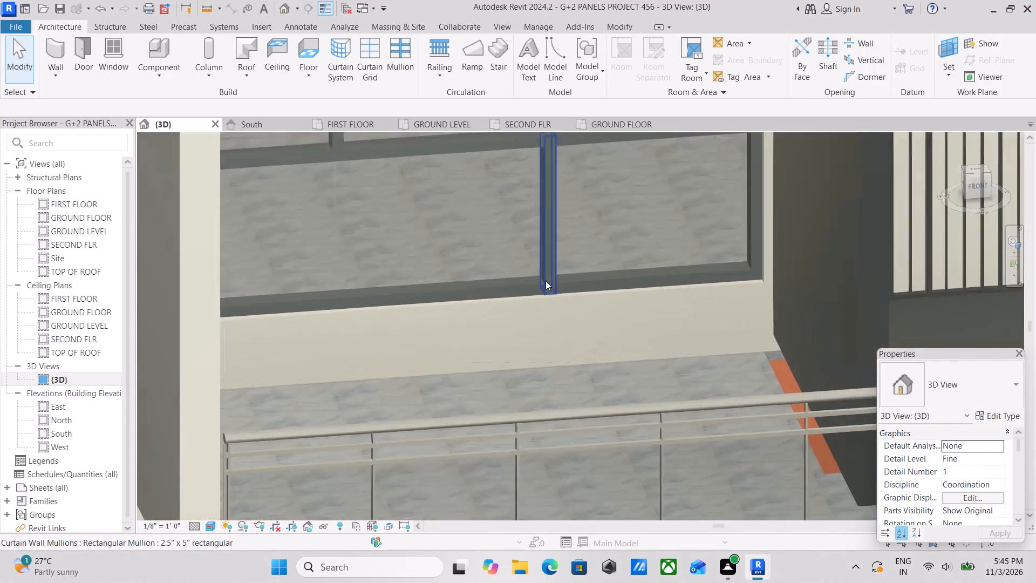
pyautogui.scroll(-13, 546, 281)
pyautogui.moveTo(576, 306); pyautogui.dragTo(590, 356, button='middle')
pyautogui.scroll(13, 656, 208)
pyautogui.scroll(5, 592, 276)
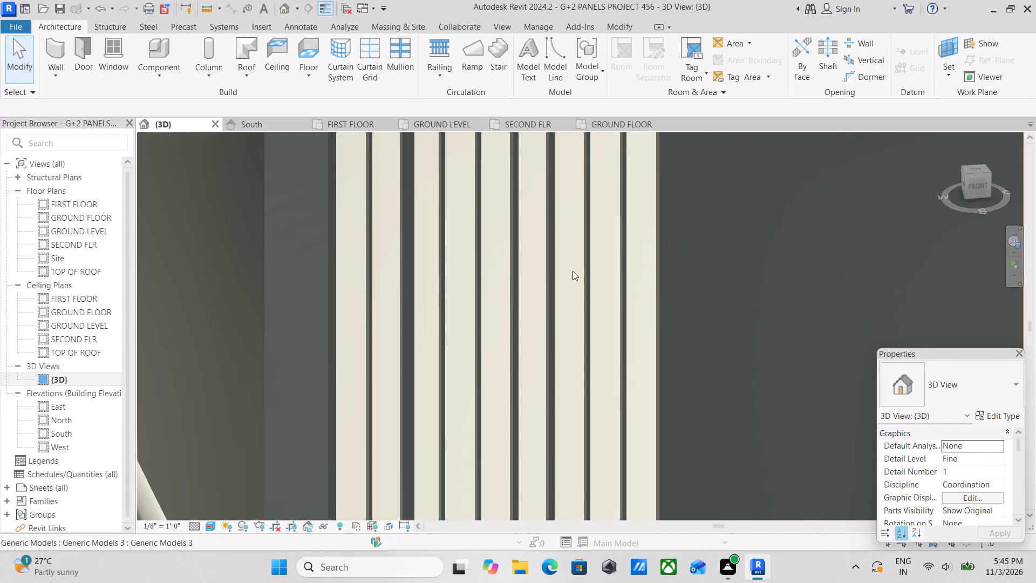
pyautogui.scroll(-18, 572, 271)
pyautogui.scroll(2, 672, 299)
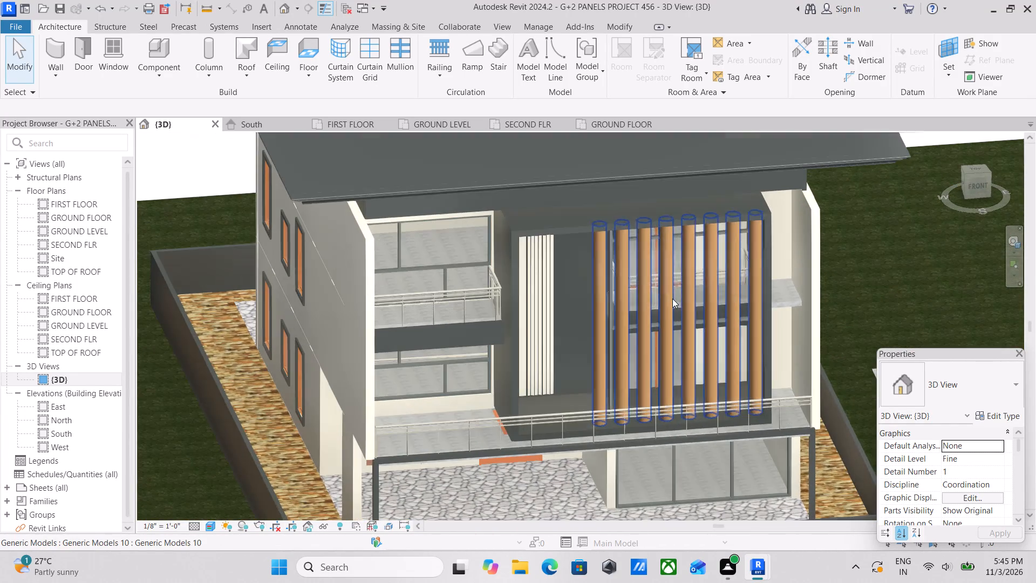
pyautogui.scroll(-2, 713, 311)
pyautogui.scroll(3, 713, 323)
pyautogui.scroll(-3, 713, 306)
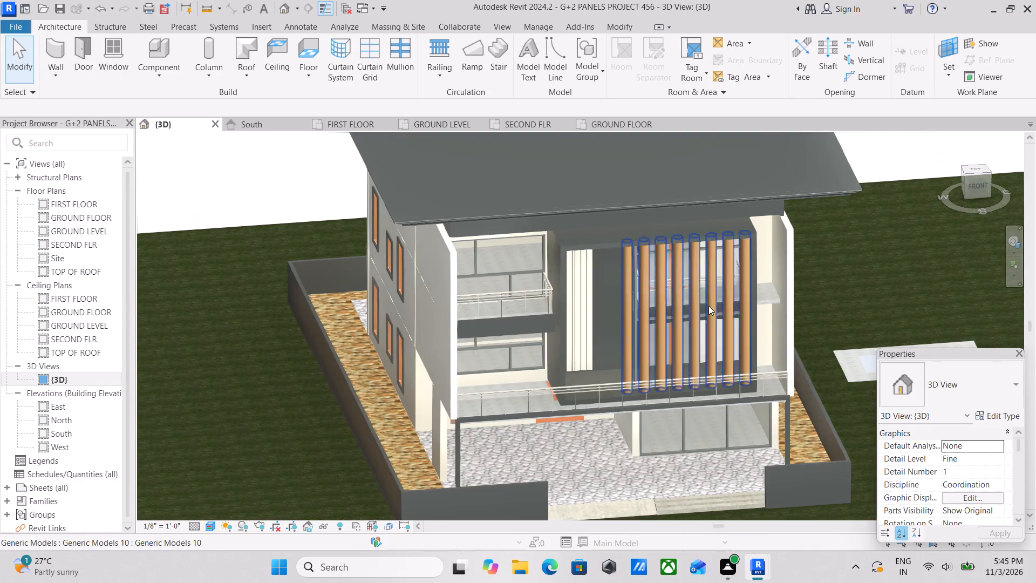
# Orbit around the building to examine the front, east and west facades in realistic 3D.
pyautogui.keyDown('shift'); pyautogui.moveTo(670, 304); pyautogui.dragTo(756, 312, button='middle'); pyautogui.keyUp('shift')
pyautogui.keyDown('shift'); pyautogui.moveTo(633, 297); pyautogui.dragTo(542, 273, button='middle'); pyautogui.keyUp('shift')
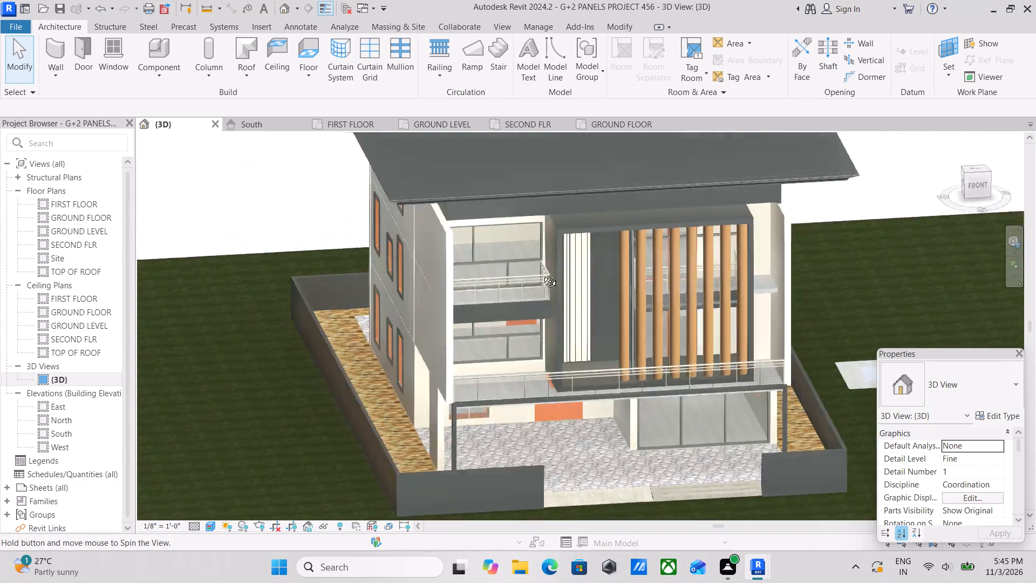
pyautogui.keyDown('shift'); pyautogui.moveTo(542, 273); pyautogui.dragTo(523, 272, button='middle'); pyautogui.keyUp('shift')
pyautogui.keyDown('shift'); pyautogui.moveTo(632, 289); pyautogui.dragTo(522, 272, button='middle'); pyautogui.keyUp('shift')
pyautogui.moveTo(529, 270); pyautogui.dragTo(538, 263, button='middle')
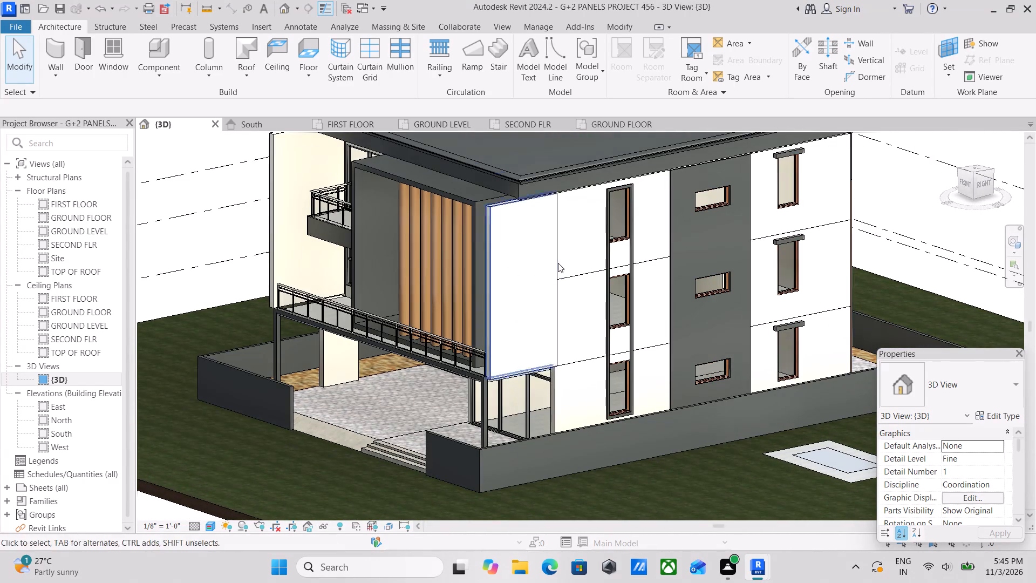
pyautogui.moveTo(558, 263); pyautogui.dragTo(577, 267, button='middle')
pyautogui.keyDown('shift'); pyautogui.moveTo(529, 281); pyautogui.dragTo(495, 286, button='middle'); pyautogui.keyUp('shift')
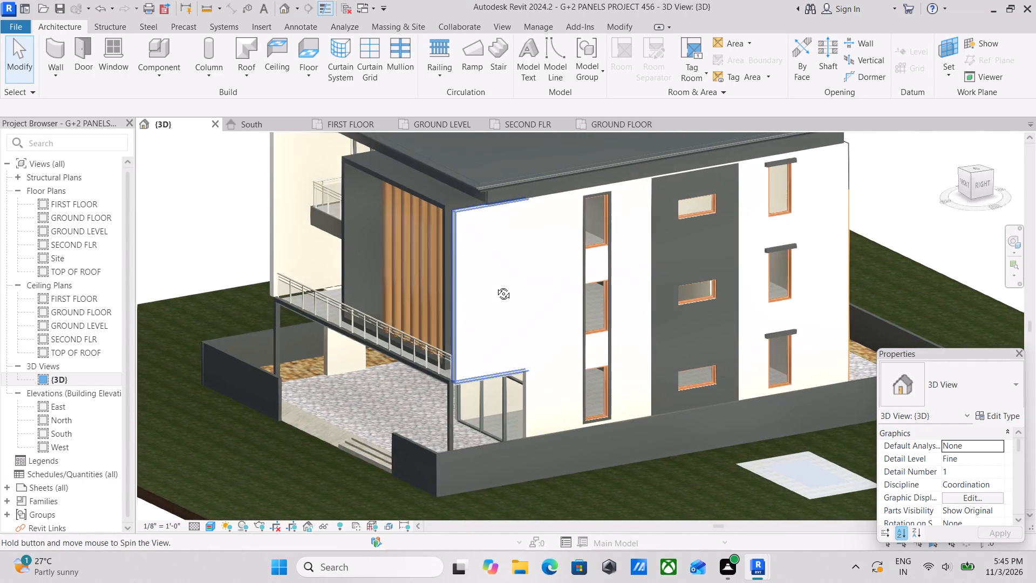
pyautogui.keyDown('shift'); pyautogui.moveTo(495, 286); pyautogui.dragTo(614, 242, button='middle'); pyautogui.keyUp('shift')
pyautogui.keyDown('shift'); pyautogui.moveTo(472, 289); pyautogui.dragTo(523, 344, button='middle'); pyautogui.keyUp('shift')
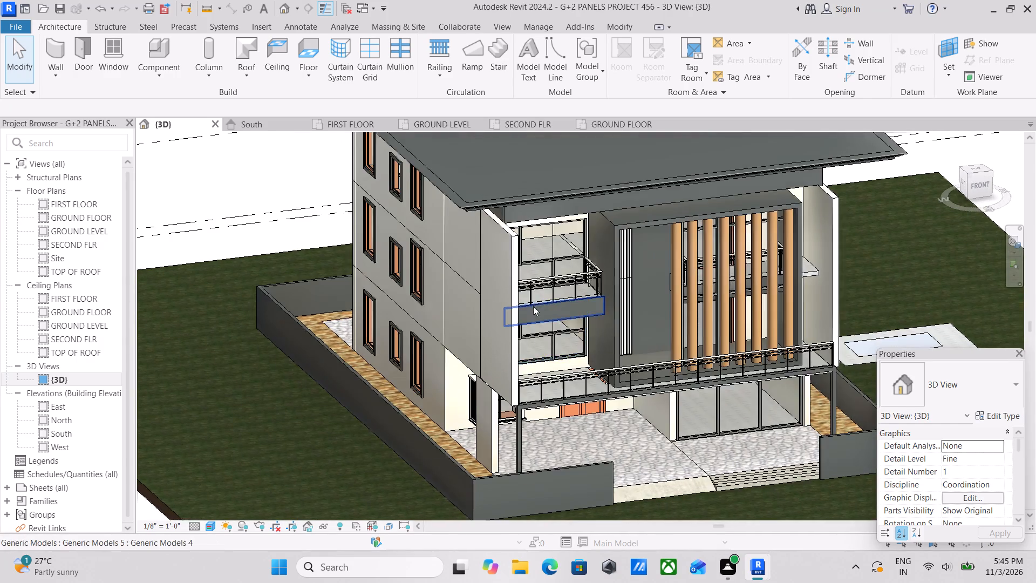
pyautogui.moveTo(534, 295); pyautogui.dragTo(678, 247, button='middle')
pyautogui.moveTo(678, 247); pyautogui.dragTo(711, 301, button='middle')
pyautogui.keyDown('shift'); pyautogui.moveTo(595, 267); pyautogui.dragTo(648, 325, button='middle'); pyautogui.keyUp('shift')
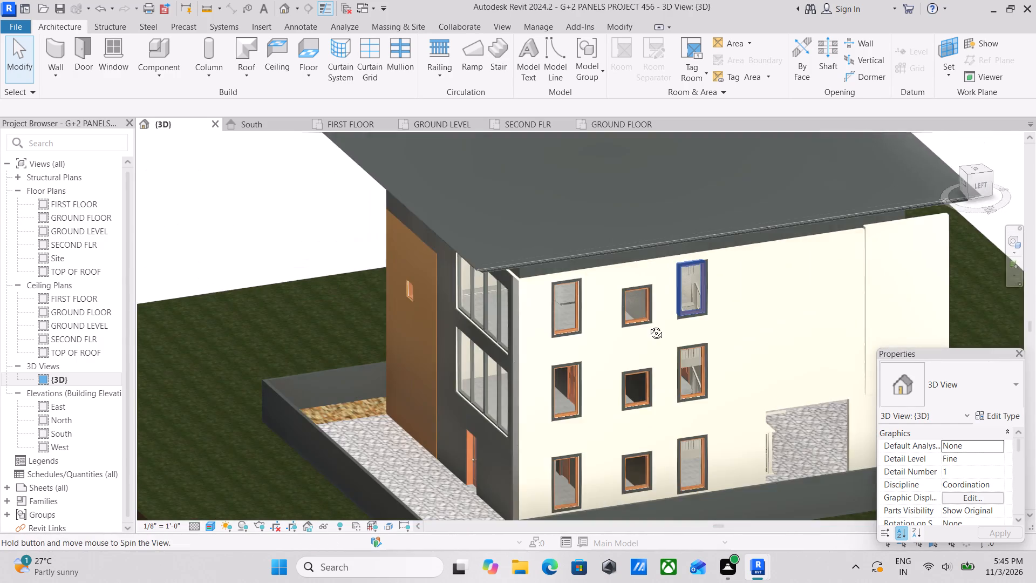
pyautogui.keyDown('shift'); pyautogui.moveTo(648, 325); pyautogui.dragTo(645, 247, button='middle'); pyautogui.keyUp('shift')
pyautogui.moveTo(564, 288); pyautogui.dragTo(686, 355, button='middle')
pyautogui.moveTo(580, 349); pyautogui.dragTo(647, 383, button='middle')
# Examine the rear facade, including the small window in the wood-coloured panel, the large glazing and the rear door.
pyautogui.scroll(6, 647, 378)
pyautogui.moveTo(568, 372); pyautogui.dragTo(616, 245, button='middle')
pyautogui.scroll(6, 540, 308)
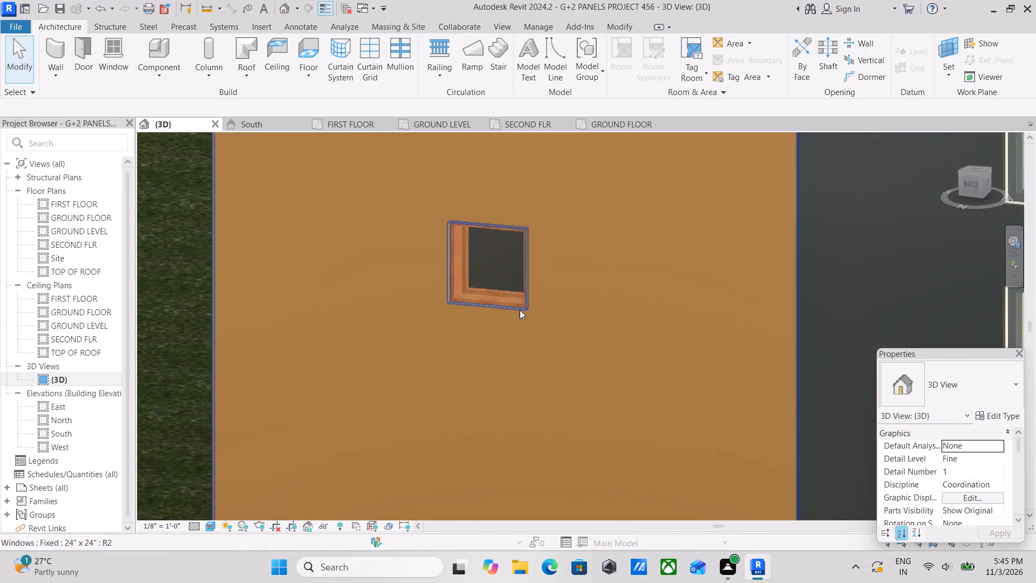
pyautogui.scroll(3, 520, 310)
pyautogui.scroll(-13, 522, 306)
pyautogui.scroll(-3, 621, 327)
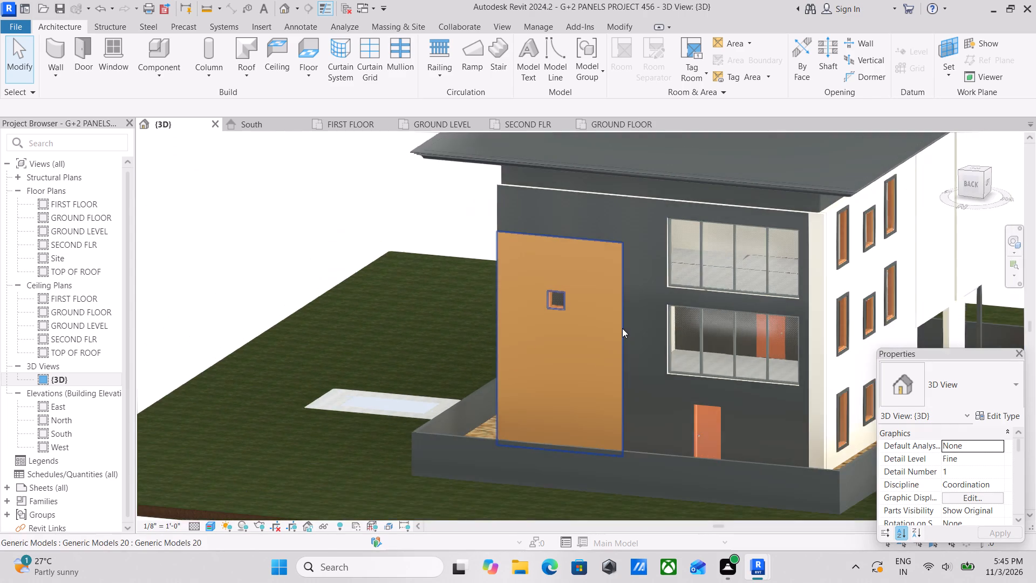
pyautogui.moveTo(622, 328); pyautogui.dragTo(554, 294, button='middle')
pyautogui.scroll(-1, 633, 311)
pyautogui.scroll(3, 694, 351)
pyautogui.scroll(6, 738, 340)
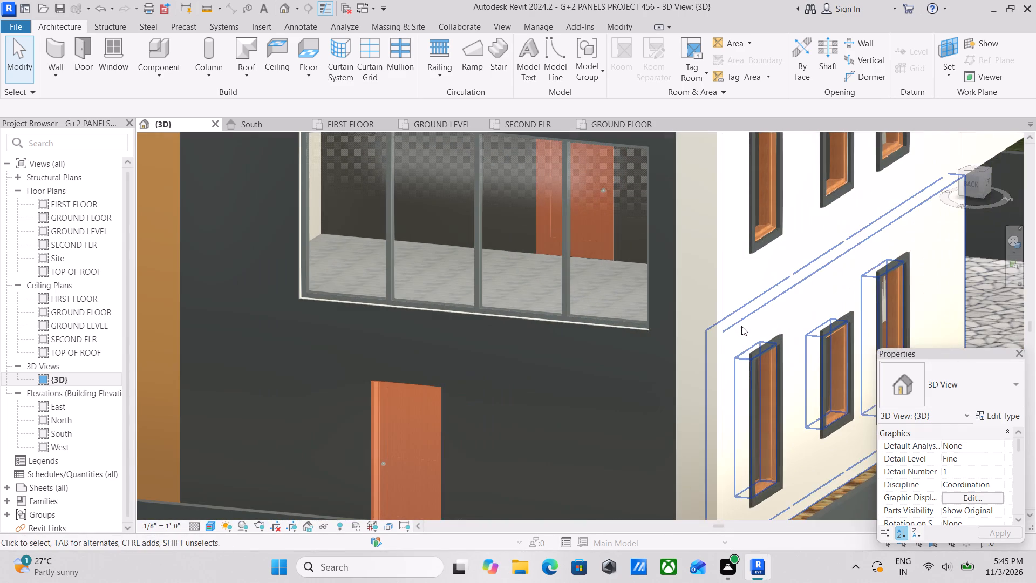
# Examine the west wall windows and the side flooring, and continue round the front to the southeast corner.
pyautogui.keyDown('shift'); pyautogui.moveTo(742, 322); pyautogui.dragTo(706, 320, button='middle'); pyautogui.keyUp('shift')
pyautogui.scroll(-2, 742, 304)
pyautogui.keyDown('shift'); pyautogui.moveTo(733, 305); pyautogui.dragTo(623, 329, button='middle'); pyautogui.keyUp('shift')
pyautogui.scroll(-3, 622, 324)
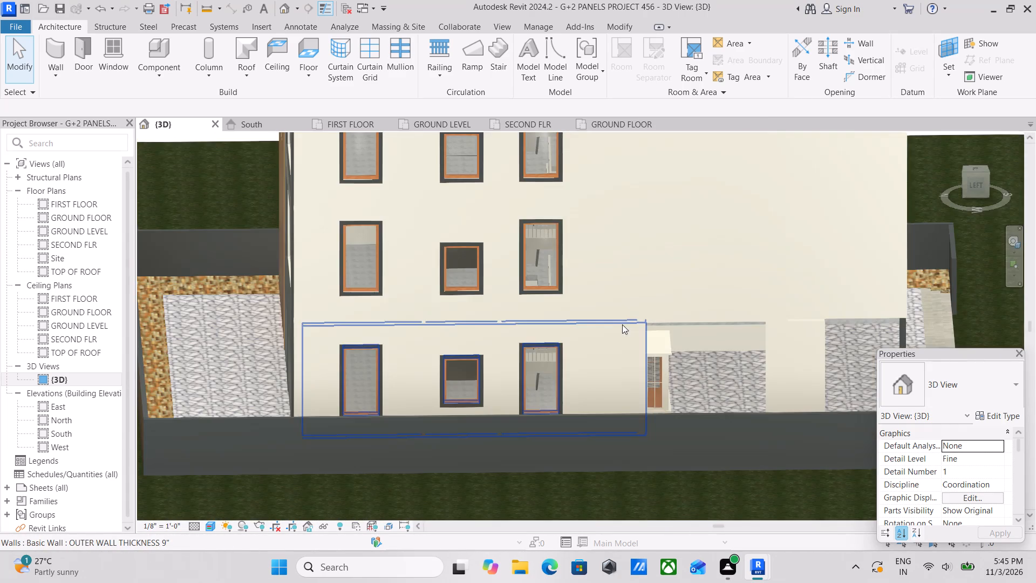
pyautogui.keyDown('shift'); pyautogui.moveTo(601, 323); pyautogui.dragTo(433, 349, button='middle'); pyautogui.keyUp('shift')
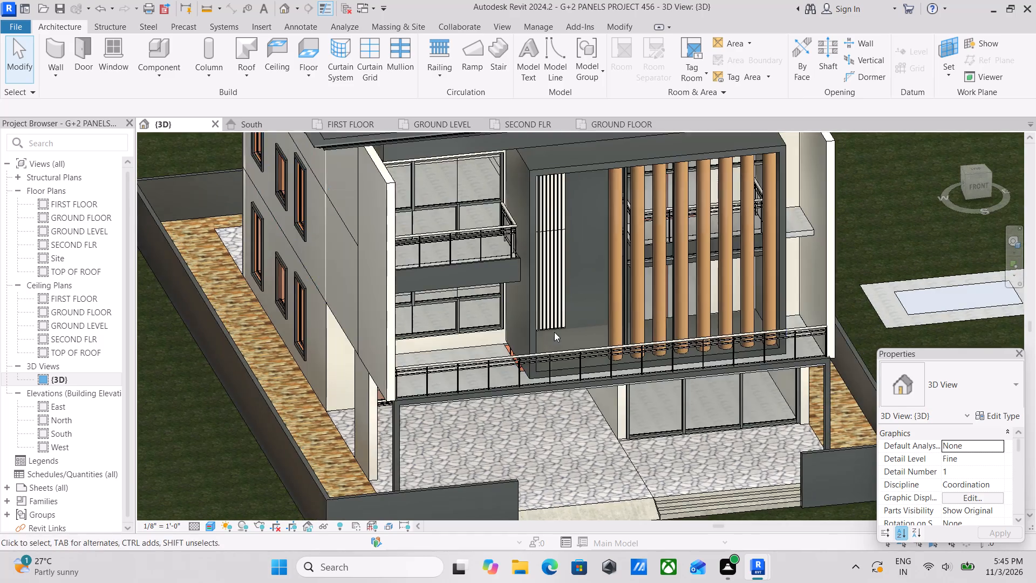
pyautogui.keyDown('shift'); pyautogui.moveTo(554, 332); pyautogui.dragTo(517, 348, button='middle'); pyautogui.keyUp('shift')
pyautogui.scroll(-3, 529, 338)
pyautogui.moveTo(529, 338); pyautogui.dragTo(547, 280, button='middle')
pyautogui.keyDown('shift'); pyautogui.moveTo(602, 326); pyautogui.dragTo(513, 288, button='middle'); pyautogui.keyUp('shift')
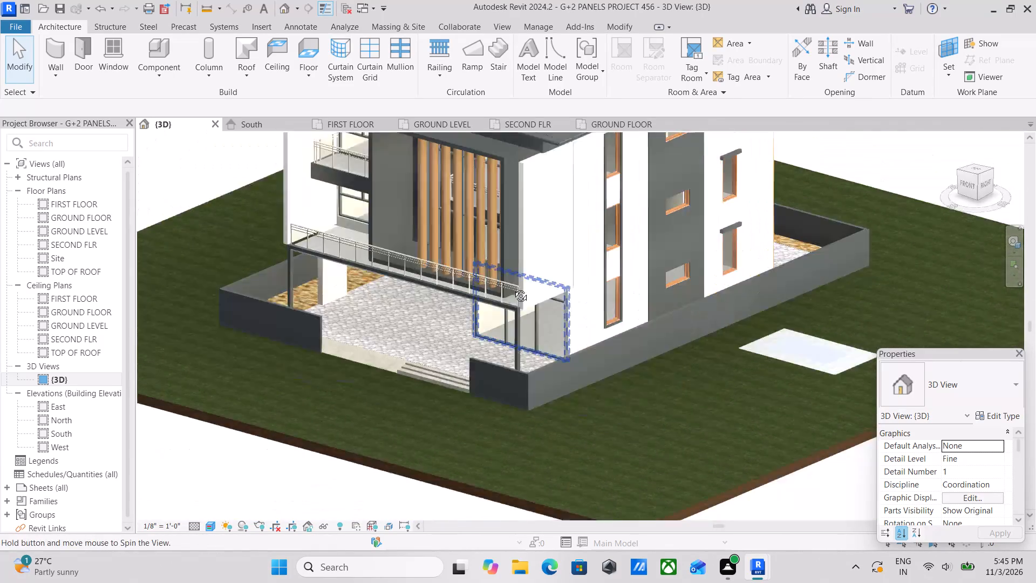
pyautogui.keyDown('shift'); pyautogui.moveTo(513, 288); pyautogui.dragTo(500, 285, button='middle'); pyautogui.keyUp('shift')
# Examine the front opening in the parapet wall, including the ramp, entrance steps and paved veranda.
pyautogui.scroll(3, 532, 315)
pyautogui.moveTo(515, 344); pyautogui.dragTo(605, 291, button='middle')
pyautogui.keyDown('shift'); pyautogui.moveTo(489, 325); pyautogui.dragTo(565, 355, button='middle'); pyautogui.keyUp('shift')
pyautogui.keyDown('shift'); pyautogui.scroll(2, 565, 355); pyautogui.keyUp('shift')
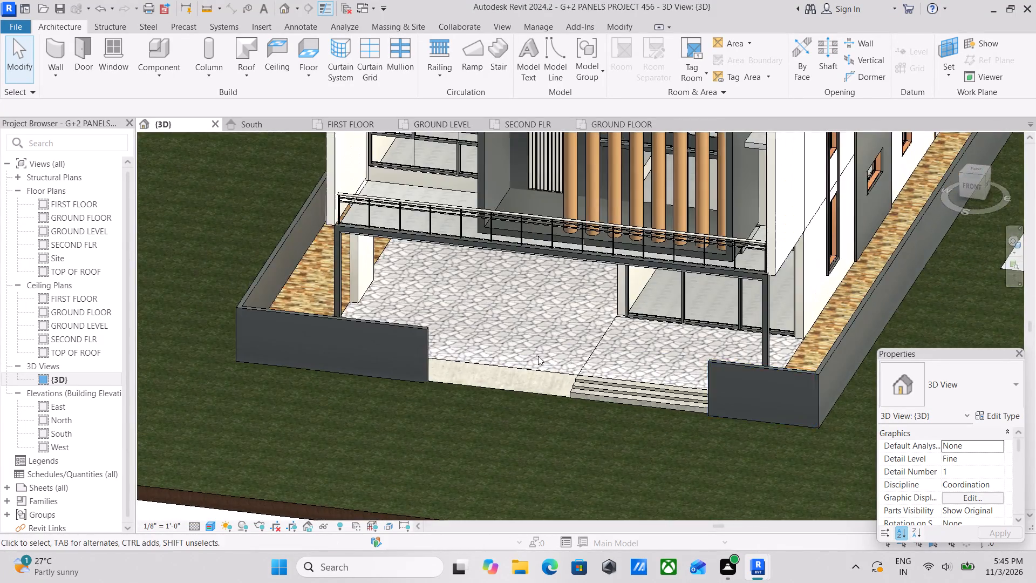
pyautogui.keyDown('shift'); pyautogui.scroll(1, 538, 356); pyautogui.keyUp('shift')
pyautogui.moveTo(526, 357); pyautogui.dragTo(529, 341, button='middle')
pyautogui.moveTo(588, 383); pyautogui.dragTo(569, 325, button='middle')
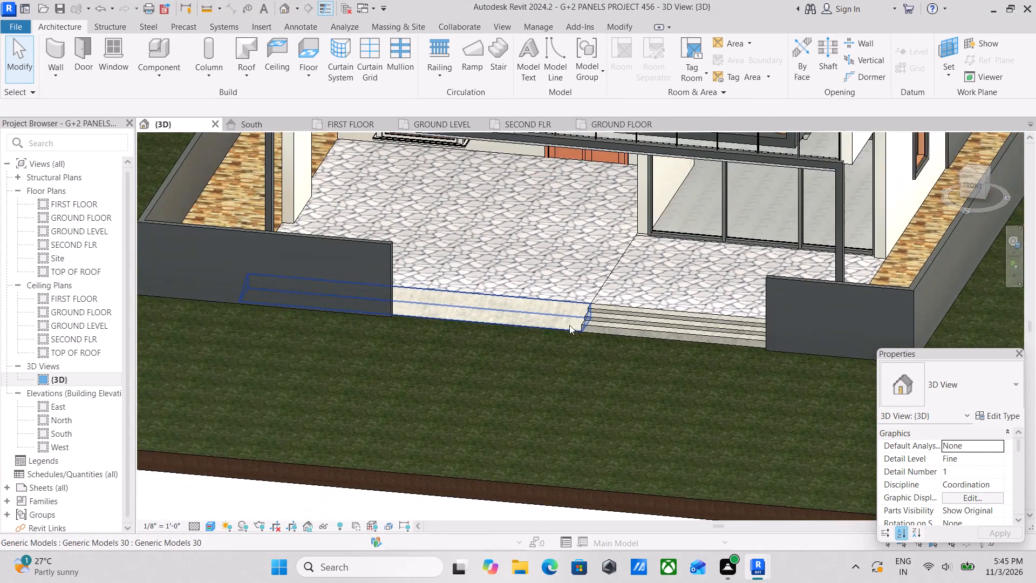
pyautogui.scroll(2, 572, 331)
pyautogui.scroll(-6, 590, 321)
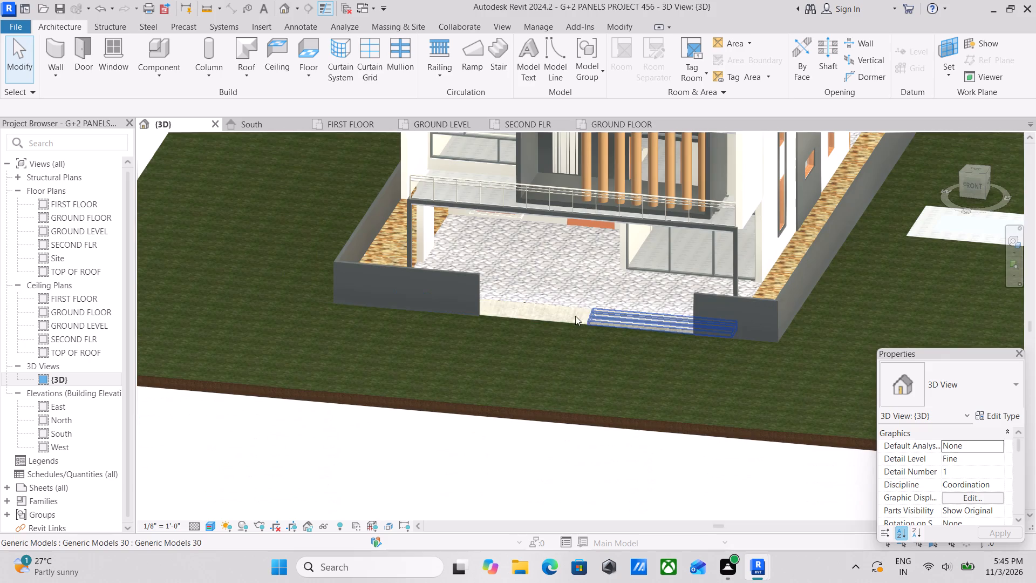
pyautogui.scroll(-3, 595, 357)
pyautogui.scroll(3, 636, 419)
pyautogui.scroll(2, 605, 300)
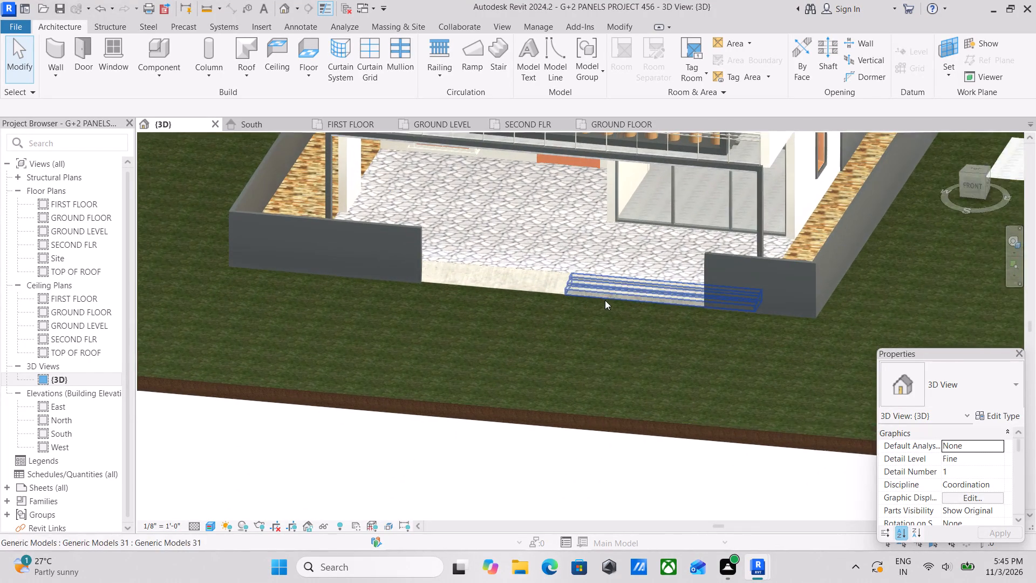
pyautogui.moveTo(605, 302); pyautogui.dragTo(618, 390, button='middle')
pyautogui.moveTo(588, 286); pyautogui.dragTo(613, 377, button='middle')
pyautogui.scroll(2, 611, 328)
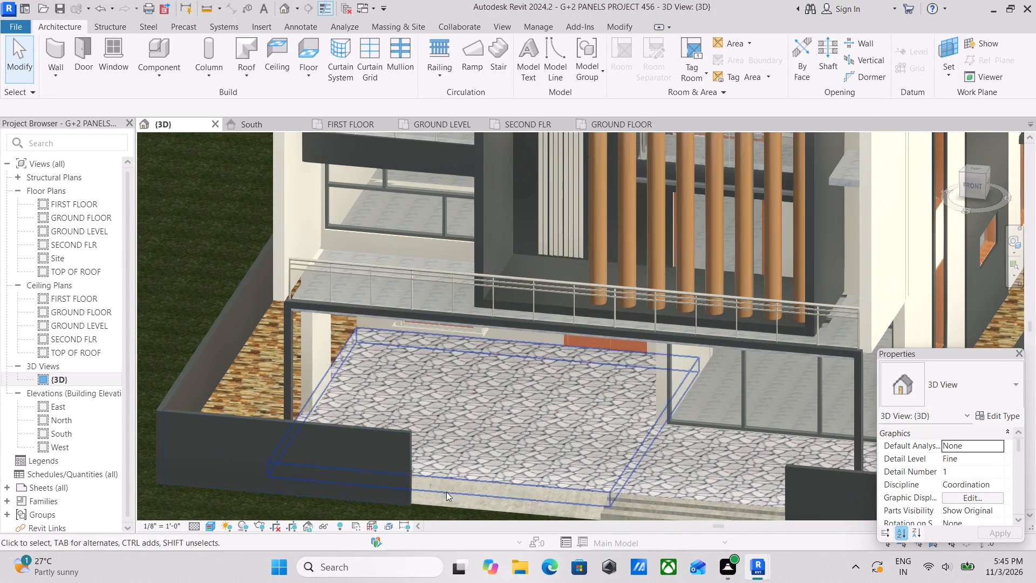
# Set the 3D view's visual style to Shaded.
pyautogui.click(211, 523)
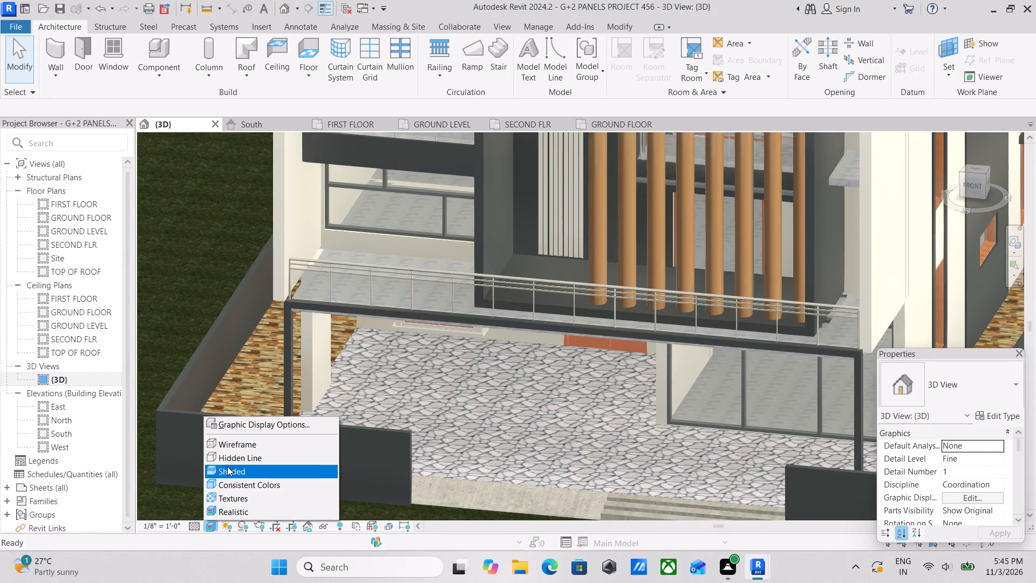
pyautogui.click(254, 476)
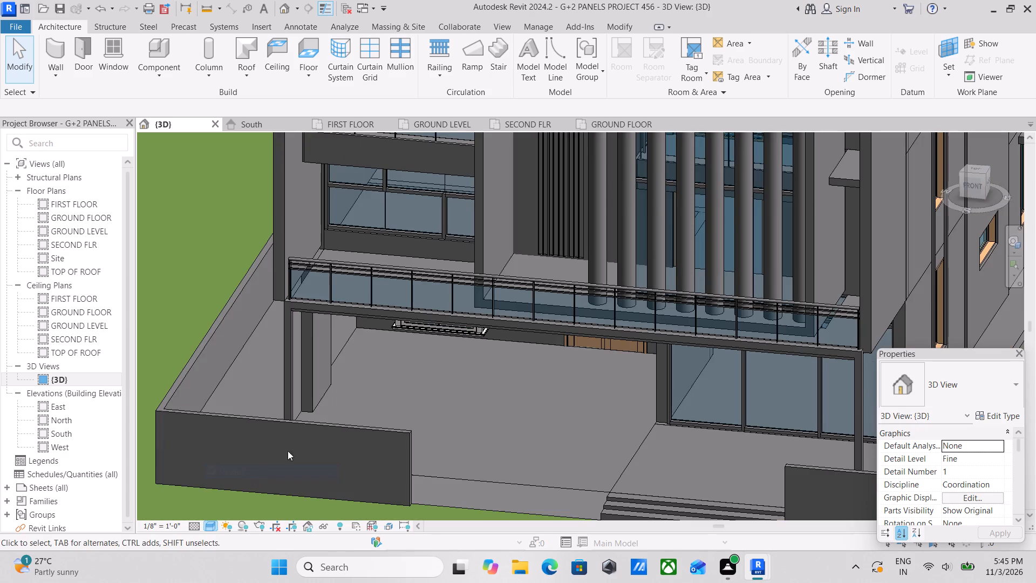
# Examine the shaded model's roof, east wall and rear facade.
pyautogui.scroll(-5, 419, 403)
pyautogui.moveTo(422, 405); pyautogui.dragTo(415, 489, button='middle')
pyautogui.moveTo(461, 391); pyautogui.dragTo(471, 453, button='middle')
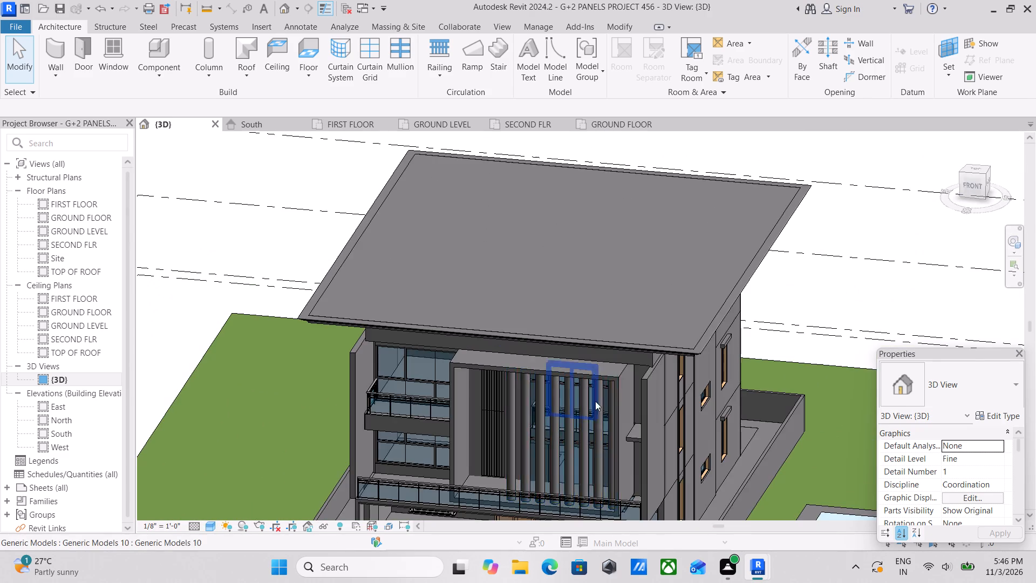
pyautogui.scroll(-2, 631, 414)
pyautogui.keyDown('shift'); pyautogui.moveTo(649, 423); pyautogui.dragTo(592, 355, button='middle'); pyautogui.keyUp('shift')
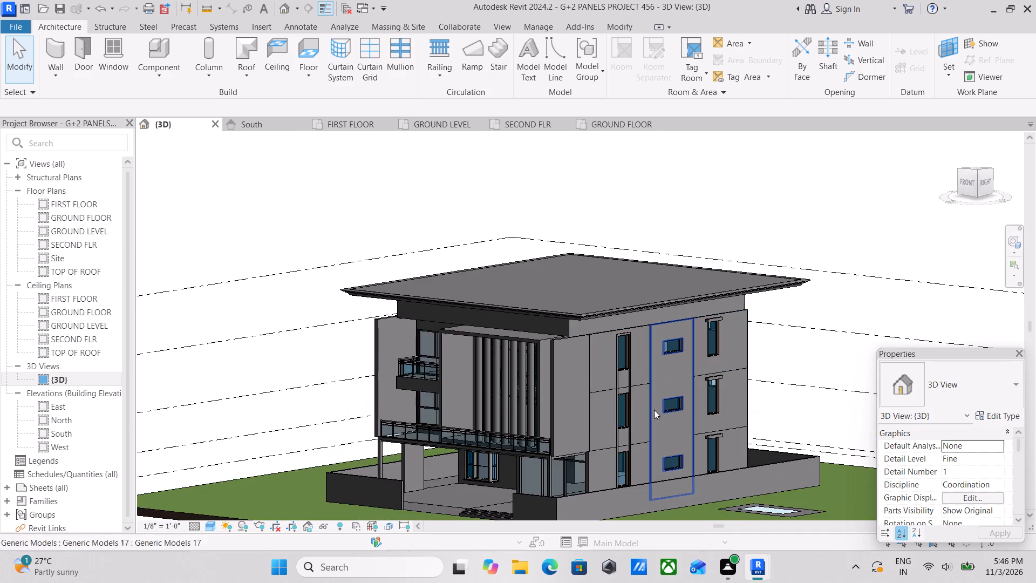
pyautogui.keyDown('shift'); pyautogui.moveTo(654, 410); pyautogui.dragTo(615, 377, button='middle'); pyautogui.keyUp('shift')
pyautogui.moveTo(693, 436); pyautogui.dragTo(540, 459, button='middle')
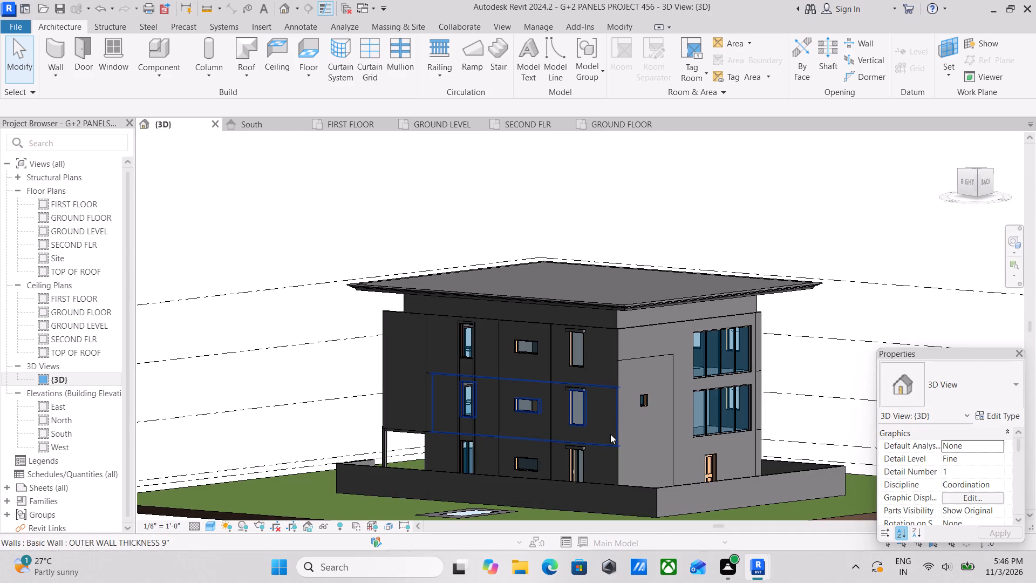
pyautogui.scroll(6, 610, 434)
pyautogui.keyDown('shift'); pyautogui.moveTo(610, 432); pyautogui.dragTo(660, 452, button='middle'); pyautogui.keyUp('shift')
pyautogui.scroll(-2, 660, 441)
pyautogui.moveTo(660, 441); pyautogui.dragTo(500, 460, button='middle')
pyautogui.keyDown('shift'); pyautogui.moveTo(615, 421); pyautogui.dragTo(693, 394, button='middle'); pyautogui.keyUp('shift')
pyautogui.keyDown('shift'); pyautogui.moveTo(560, 410); pyautogui.dragTo(577, 415, button='middle'); pyautogui.keyUp('shift')
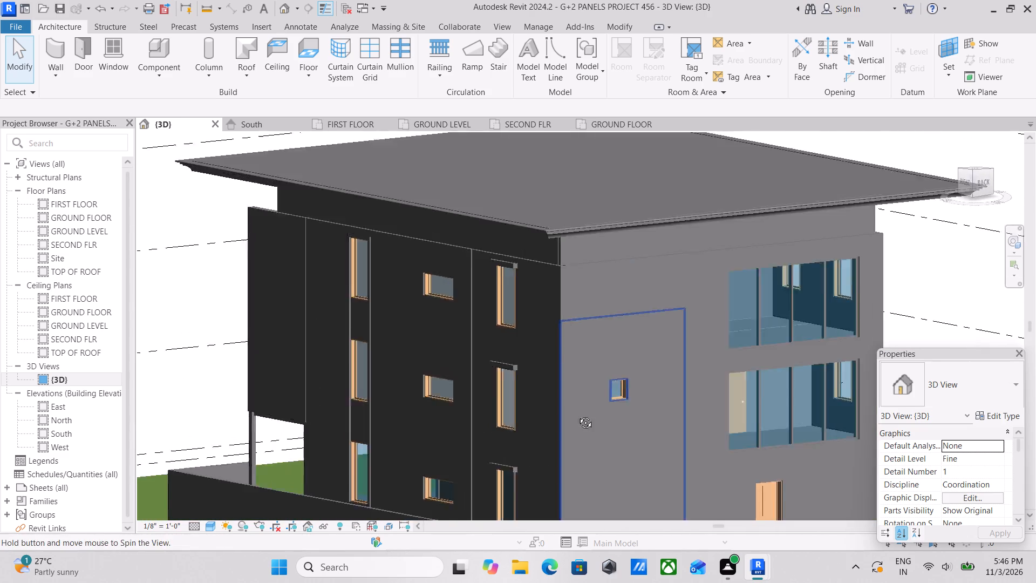
pyautogui.keyDown('shift'); pyautogui.moveTo(577, 415); pyautogui.dragTo(655, 413, button='middle'); pyautogui.keyUp('shift')
pyautogui.keyDown('shift'); pyautogui.moveTo(507, 406); pyautogui.dragTo(520, 423, button='middle'); pyautogui.keyUp('shift')
# Examine the gap between the roof and the upper front facade and side panels from the east, front and west.
pyautogui.scroll(-1, 485, 410)
pyautogui.moveTo(485, 410); pyautogui.dragTo(612, 362, button='middle')
pyautogui.moveTo(592, 369); pyautogui.dragTo(589, 405, button='middle')
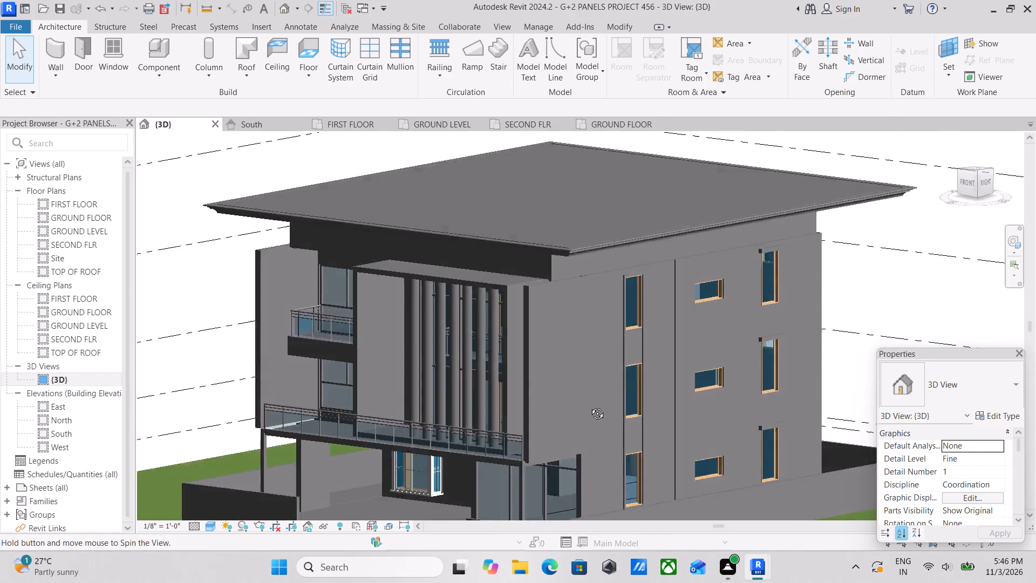
pyautogui.moveTo(589, 405); pyautogui.dragTo(587, 431, button='middle')
pyautogui.keyDown('shift'); pyautogui.moveTo(421, 387); pyautogui.dragTo(578, 356, button='middle'); pyautogui.keyUp('shift')
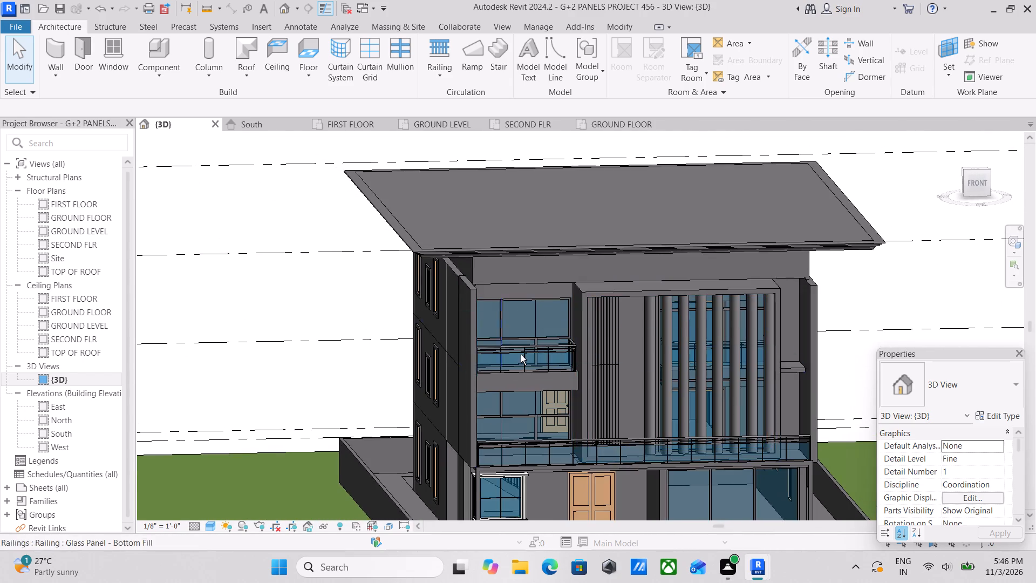
pyautogui.keyDown('shift'); pyautogui.moveTo(529, 356); pyautogui.dragTo(610, 374, button='middle'); pyautogui.keyUp('shift')
pyautogui.keyDown('shift'); pyautogui.moveTo(602, 368); pyautogui.dragTo(705, 342, button='middle'); pyautogui.keyUp('shift')
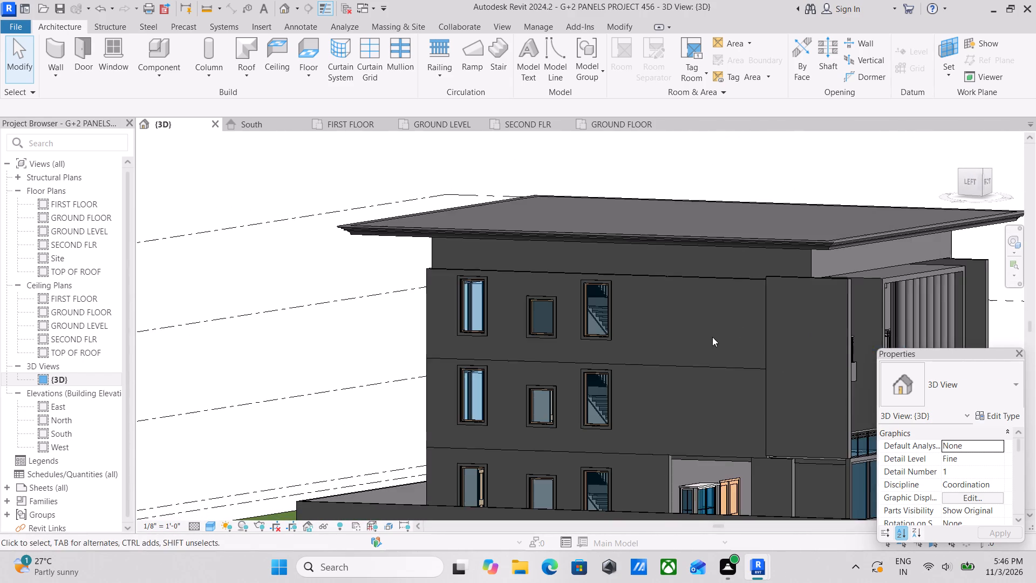
pyautogui.moveTo(733, 329); pyautogui.dragTo(522, 392, button='middle')
# Stretch the vertical side panel at the west end of the front facade up to the roof's underside.
pyautogui.click(611, 345)
pyautogui.scroll(2, 616, 338)
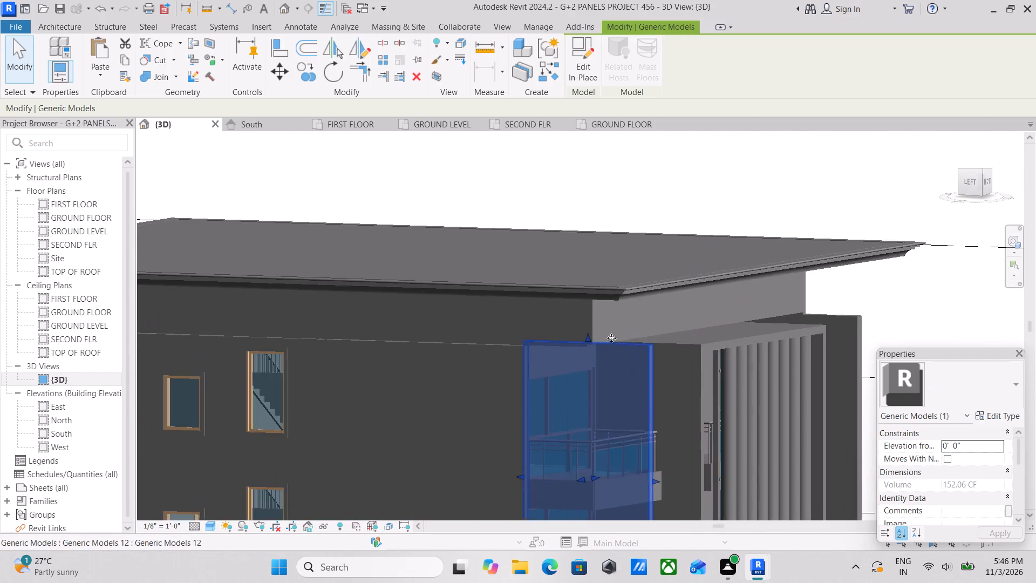
pyautogui.scroll(4, 611, 338)
pyautogui.moveTo(588, 342); pyautogui.dragTo(588, 284)
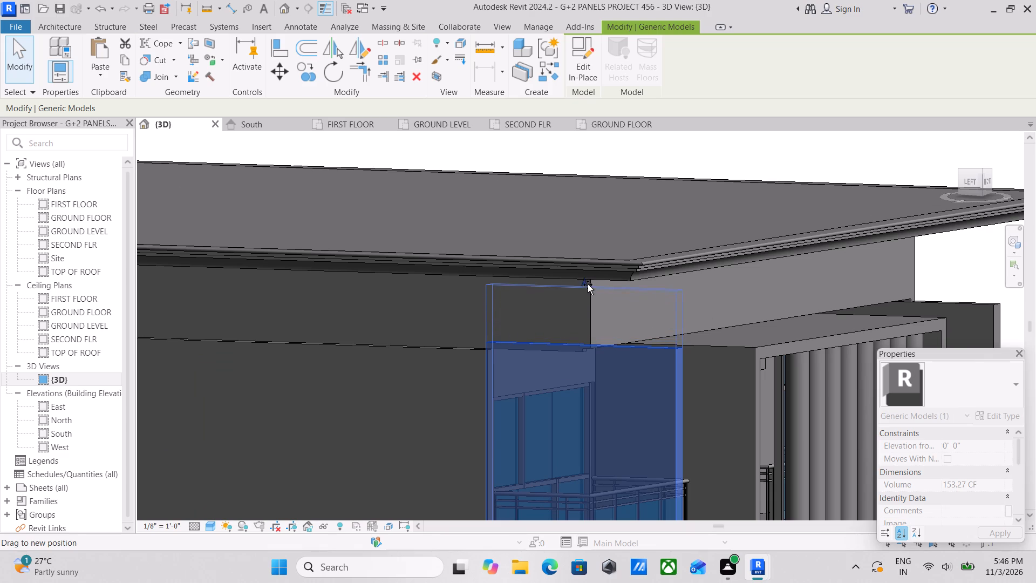
pyautogui.moveTo(588, 284); pyautogui.dragTo(588, 270)
# Stretch the vertical side panel at the east end of the front facade up to the roof's underside.
pyautogui.scroll(-2, 687, 317)
pyautogui.keyDown('shift'); pyautogui.moveTo(686, 317); pyautogui.dragTo(530, 346, button='middle'); pyautogui.keyUp('shift')
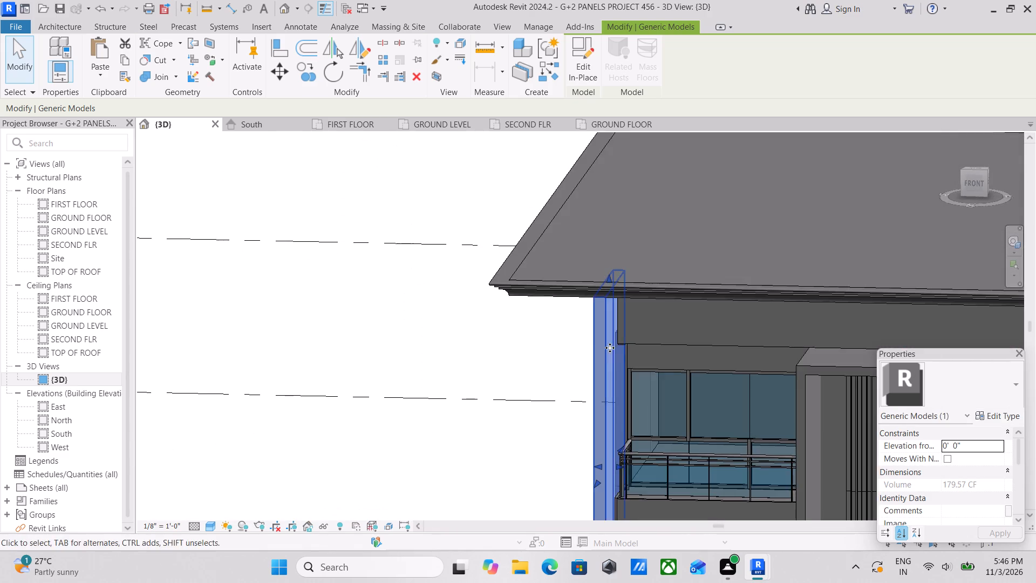
pyautogui.moveTo(610, 348); pyautogui.dragTo(573, 323, button='middle')
pyautogui.scroll(-1, 632, 315)
pyautogui.moveTo(632, 315); pyautogui.dragTo(536, 338, button='middle')
pyautogui.scroll(-1, 621, 351)
pyautogui.moveTo(621, 351); pyautogui.dragTo(616, 324, button='middle')
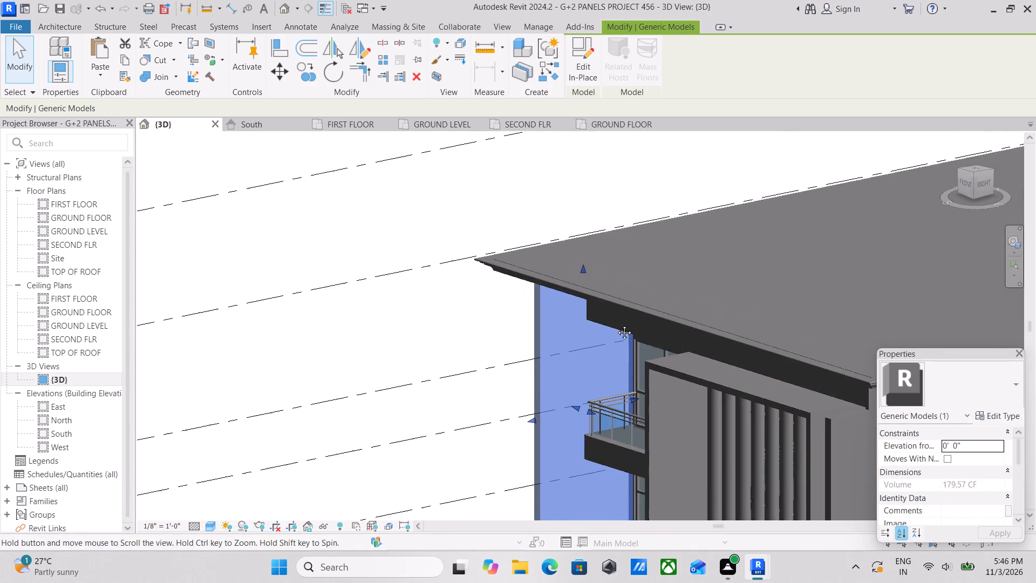
pyautogui.moveTo(616, 324); pyautogui.dragTo(617, 306, button='middle')
pyautogui.scroll(-2, 644, 315)
pyautogui.moveTo(644, 315); pyautogui.dragTo(606, 299, button='middle')
pyautogui.moveTo(709, 356); pyautogui.dragTo(662, 332, button='middle')
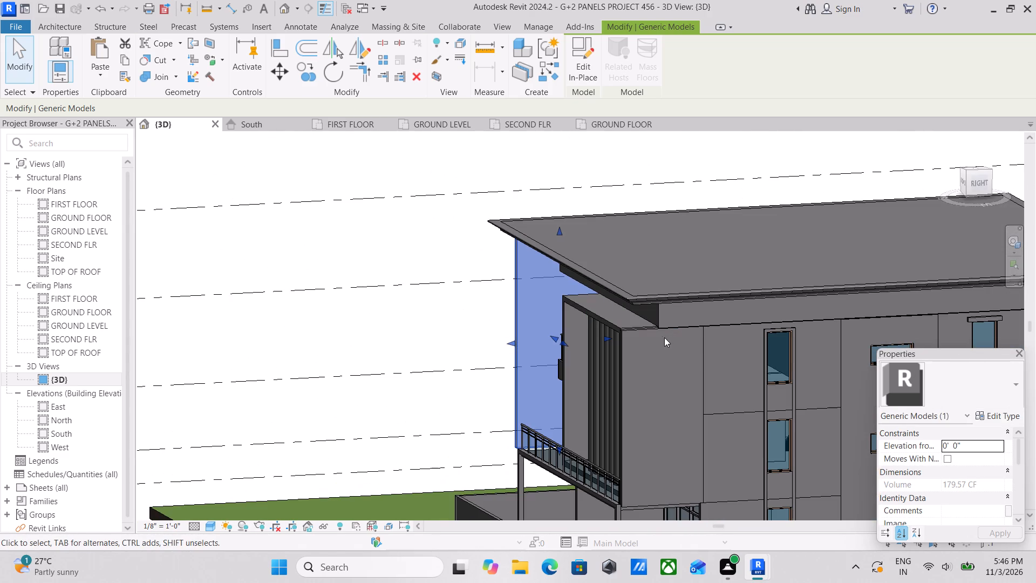
pyautogui.moveTo(649, 360); pyautogui.dragTo(651, 296, button='middle')
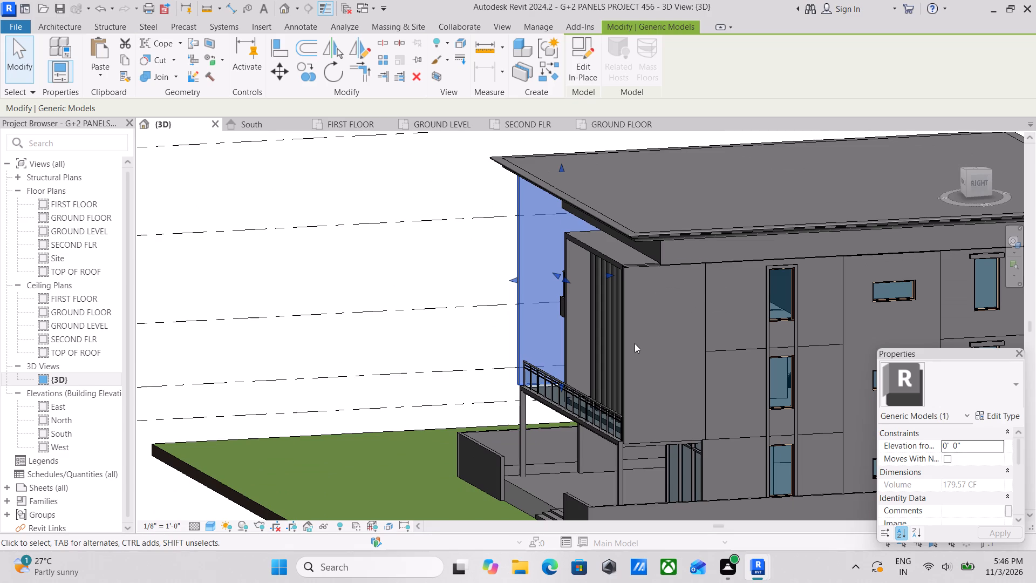
pyautogui.click(629, 357)
pyautogui.moveTo(653, 308); pyautogui.dragTo(649, 374, button='middle')
pyautogui.scroll(3, 658, 314)
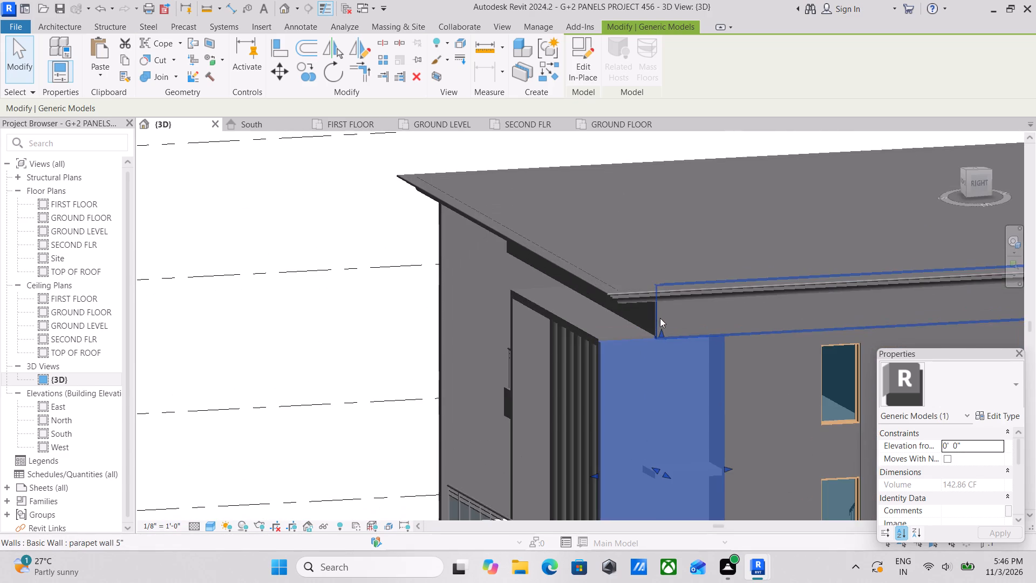
pyautogui.moveTo(659, 333); pyautogui.dragTo(663, 298)
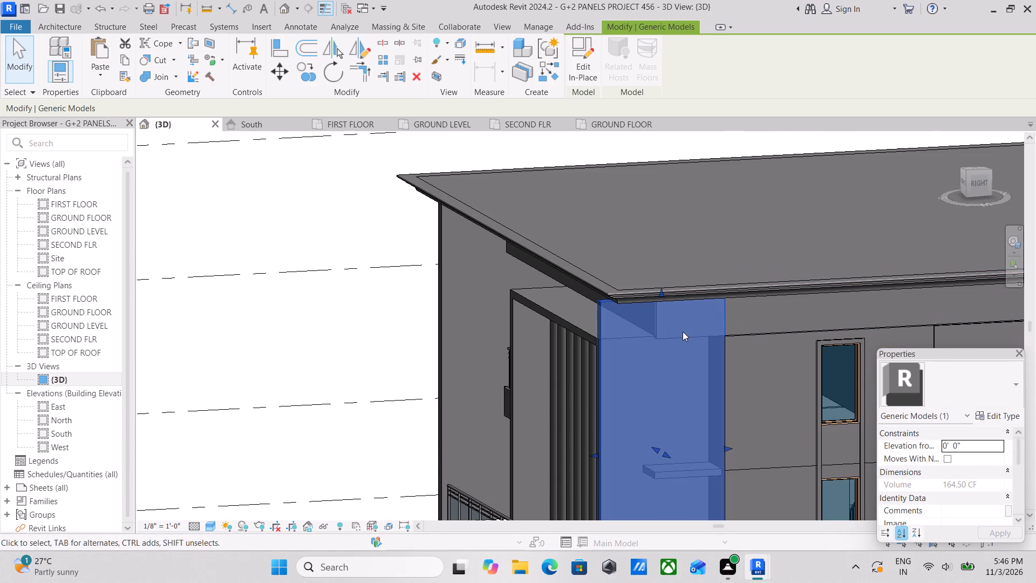
pyautogui.scroll(-1, 683, 334)
pyautogui.press('Escape')
# Lower the top of the vertical side panel at the front facade's west end to the adjoining west wall's top edge.
pyautogui.scroll(-2, 685, 342)
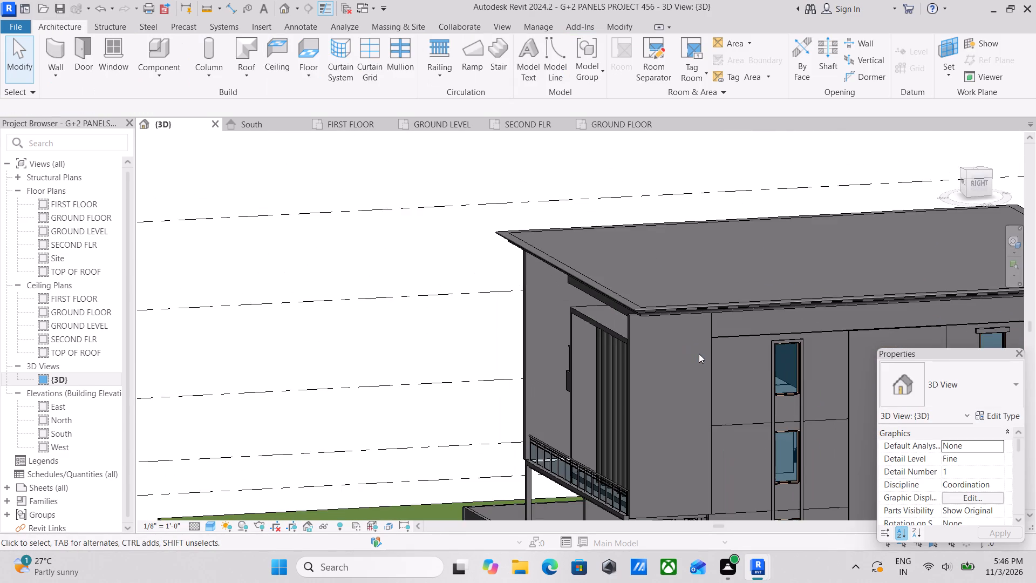
pyautogui.scroll(-2, 698, 351)
pyautogui.keyDown('shift'); pyautogui.moveTo(668, 349); pyautogui.dragTo(834, 333, button='middle'); pyautogui.keyUp('shift')
pyautogui.keyDown('shift'); pyautogui.moveTo(756, 360); pyautogui.dragTo(862, 331, button='middle'); pyautogui.keyUp('shift')
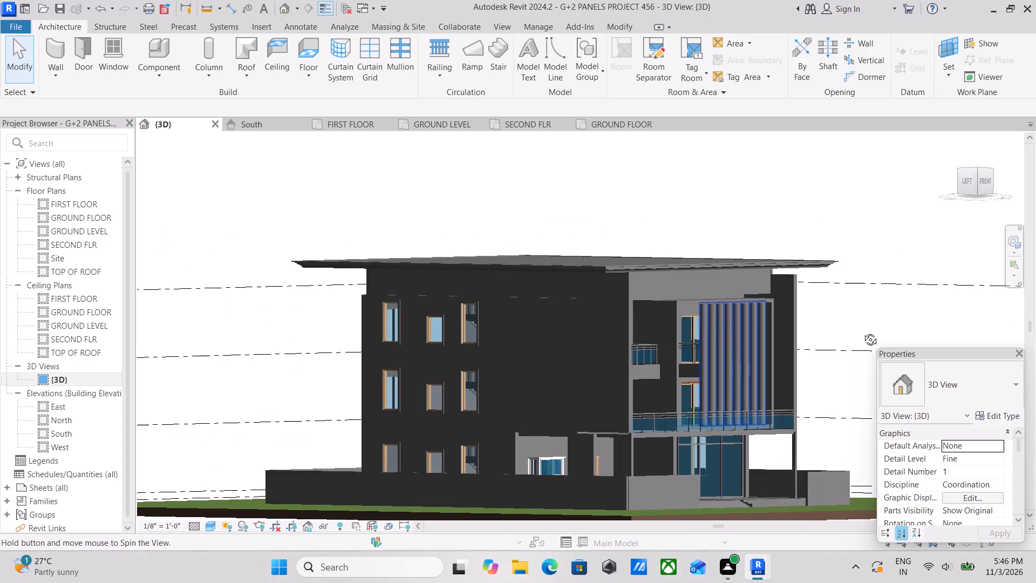
pyautogui.keyDown('shift'); pyautogui.moveTo(862, 331); pyautogui.dragTo(824, 387, button='middle'); pyautogui.keyUp('shift')
pyautogui.keyDown('shift'); pyautogui.moveTo(666, 389); pyautogui.dragTo(740, 387, button='middle'); pyautogui.keyUp('shift')
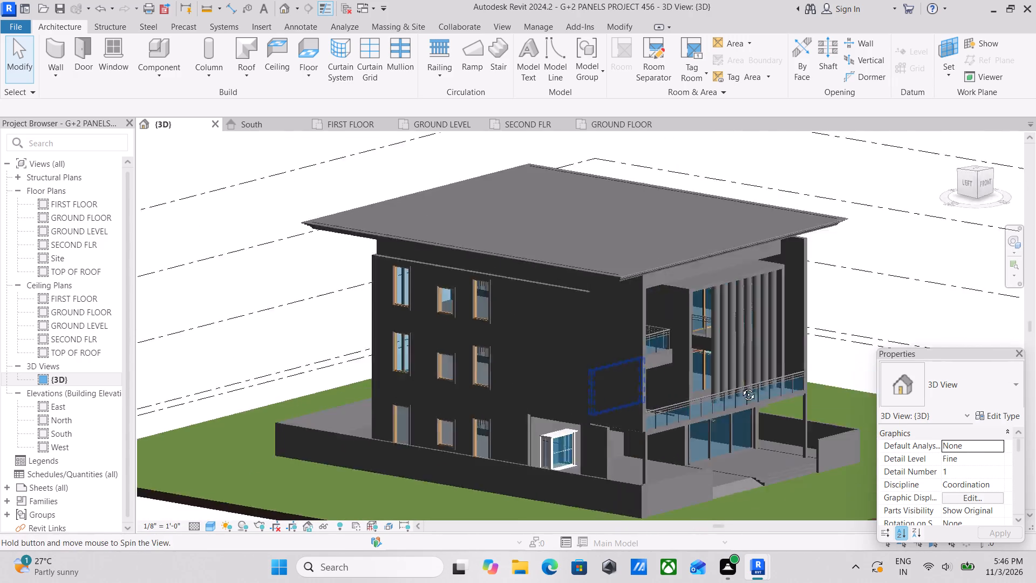
pyautogui.keyDown('shift'); pyautogui.moveTo(740, 387); pyautogui.dragTo(782, 381, button='middle'); pyautogui.keyUp('shift')
pyautogui.moveTo(744, 375); pyautogui.dragTo(646, 388, button='middle')
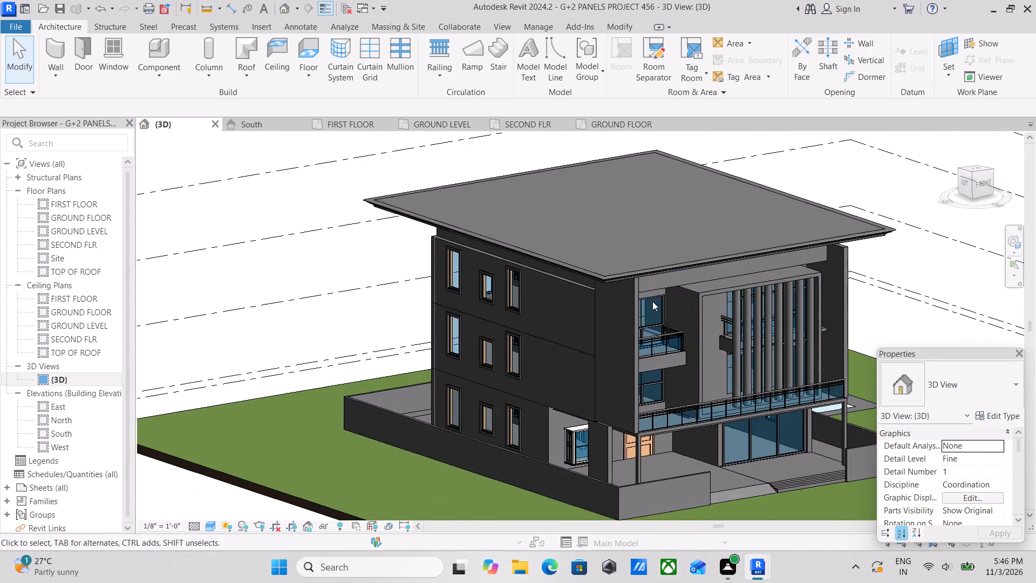
pyautogui.scroll(3, 650, 300)
pyautogui.click(626, 273)
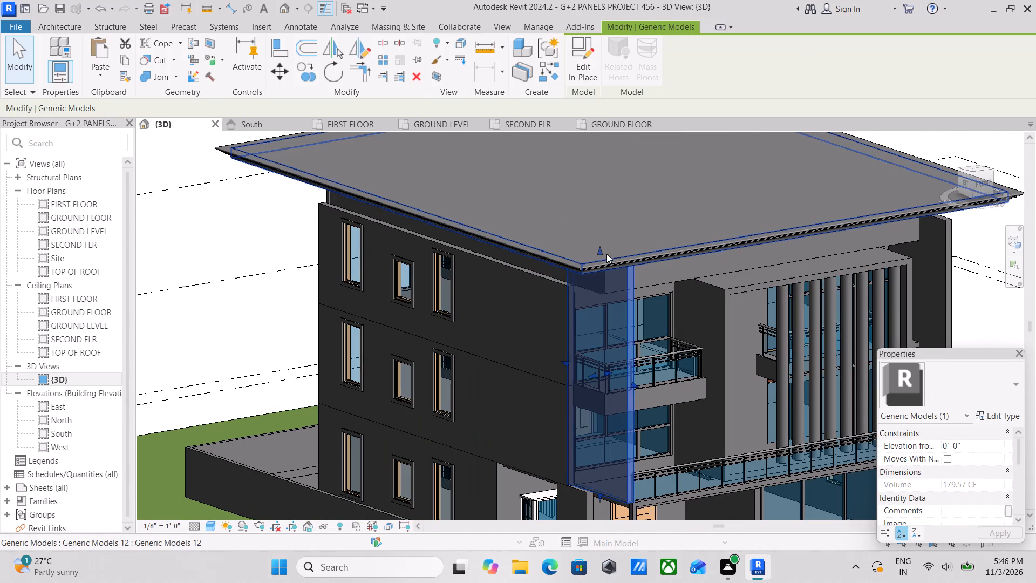
pyautogui.moveTo(606, 254); pyautogui.dragTo(597, 297)
pyautogui.scroll(2, 597, 297)
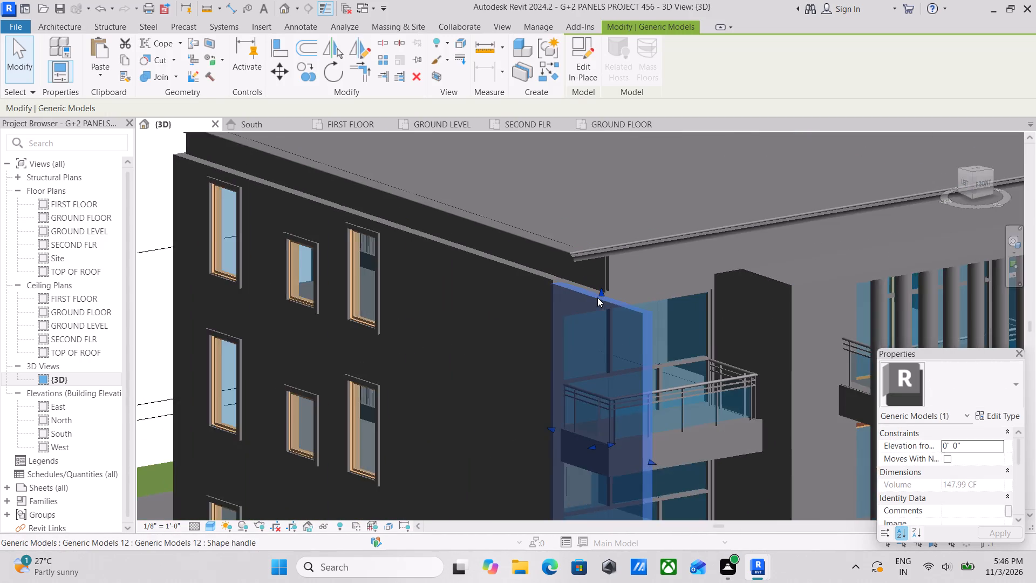
pyautogui.scroll(2, 597, 297)
pyautogui.moveTo(597, 297); pyautogui.dragTo(587, 351, button='middle')
pyautogui.scroll(6, 584, 352)
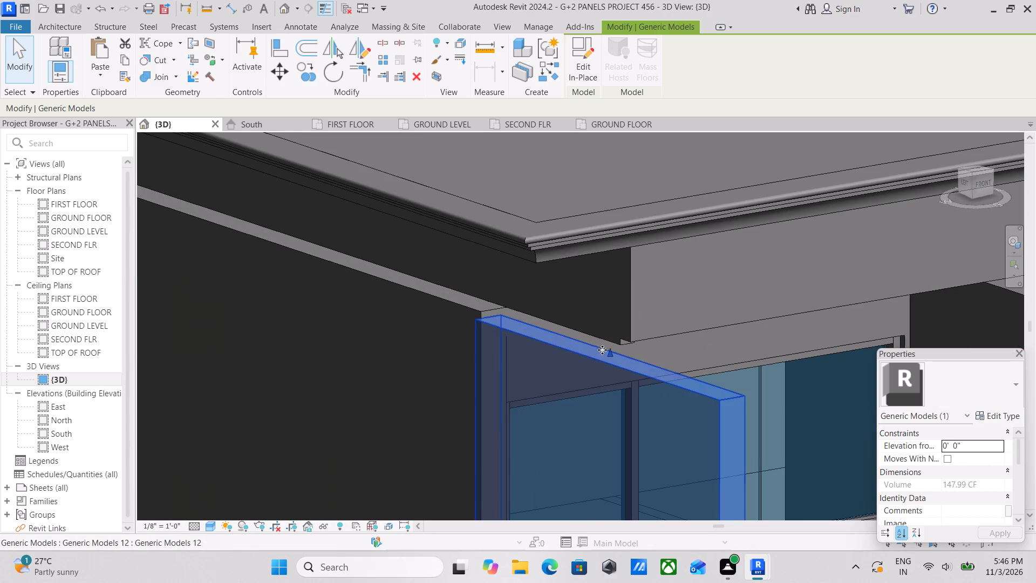
pyautogui.moveTo(608, 354); pyautogui.dragTo(608, 349)
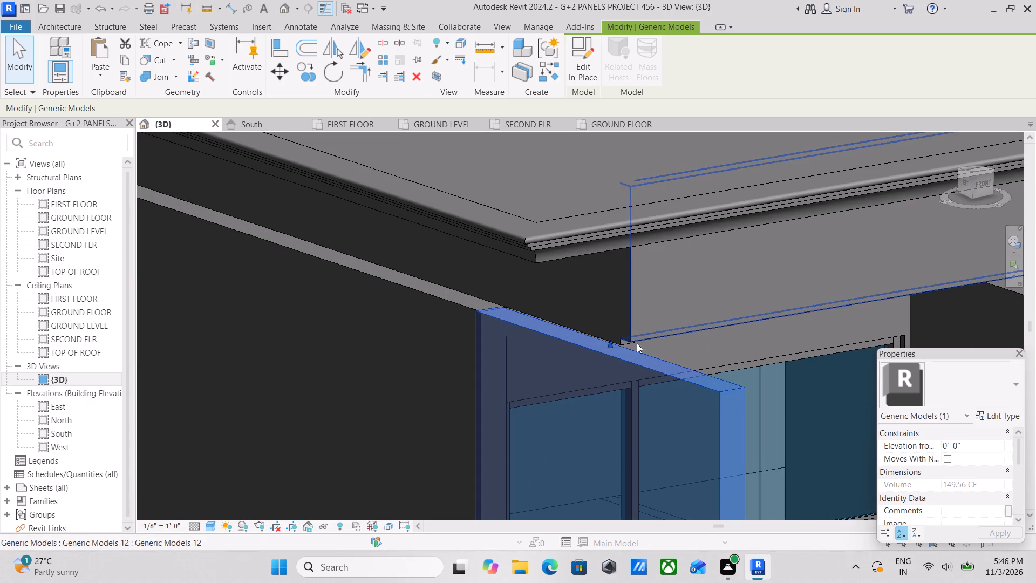
pyautogui.scroll(-2, 647, 340)
pyautogui.press('Escape')
# Lower the top of the vertical side panel at the front facade's east end to the adjoining east wall's top edge.
pyautogui.scroll(-5, 647, 340)
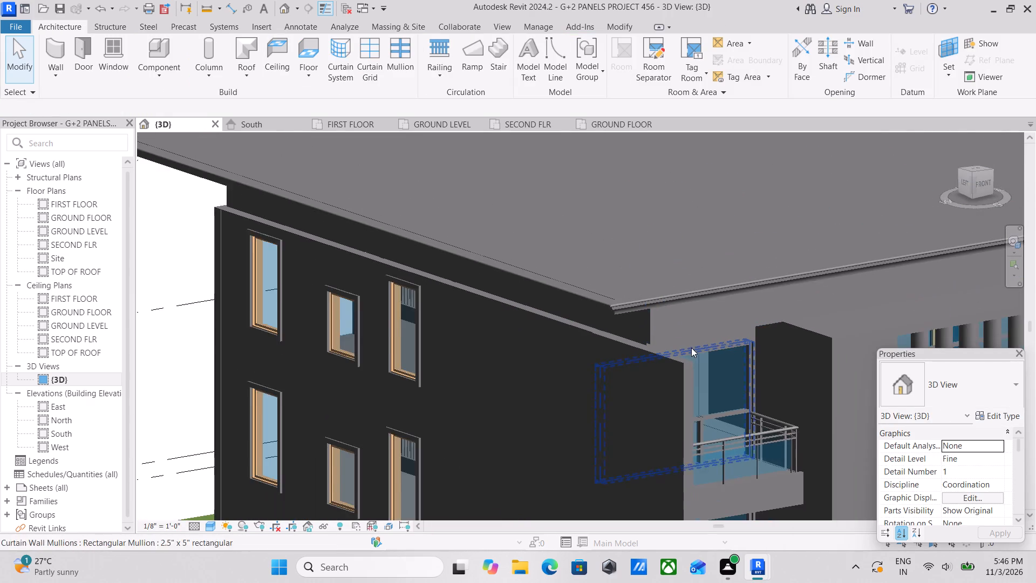
pyautogui.scroll(-1, 691, 348)
pyautogui.keyDown('shift'); pyautogui.moveTo(691, 347); pyautogui.dragTo(561, 329, button='middle'); pyautogui.keyUp('shift')
pyautogui.moveTo(678, 330); pyautogui.dragTo(438, 270, button='middle')
pyautogui.scroll(-2, 781, 354)
pyautogui.moveTo(780, 353); pyautogui.dragTo(421, 210, button='middle')
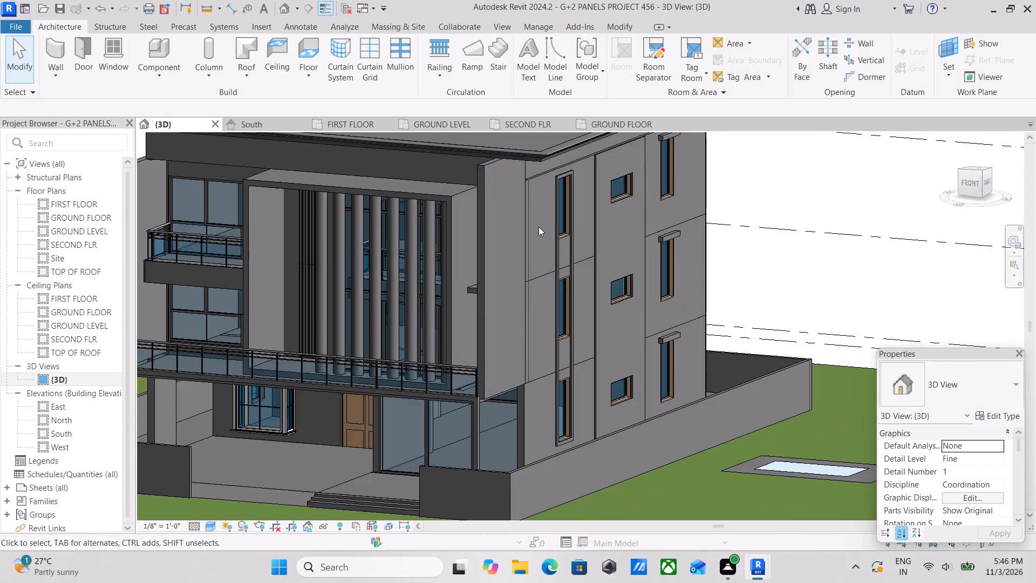
pyautogui.keyDown('shift'); pyautogui.moveTo(541, 235); pyautogui.dragTo(579, 294, button='middle'); pyautogui.keyUp('shift')
pyautogui.moveTo(562, 265); pyautogui.dragTo(482, 202, button='middle')
pyautogui.moveTo(492, 219); pyautogui.dragTo(554, 275, button='middle')
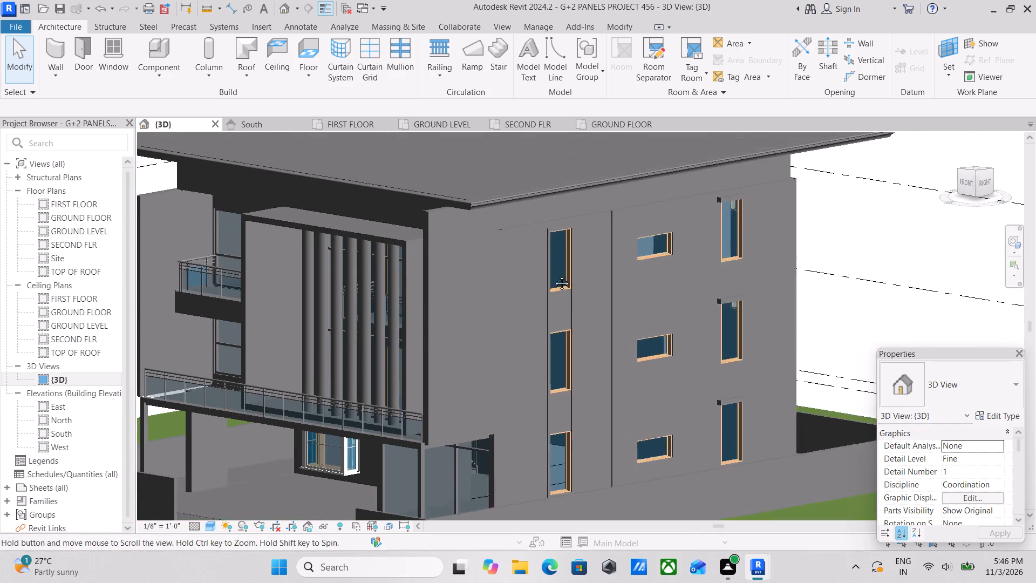
pyautogui.moveTo(554, 275); pyautogui.dragTo(574, 292, button='middle')
pyautogui.click(482, 261)
pyautogui.scroll(2, 501, 260)
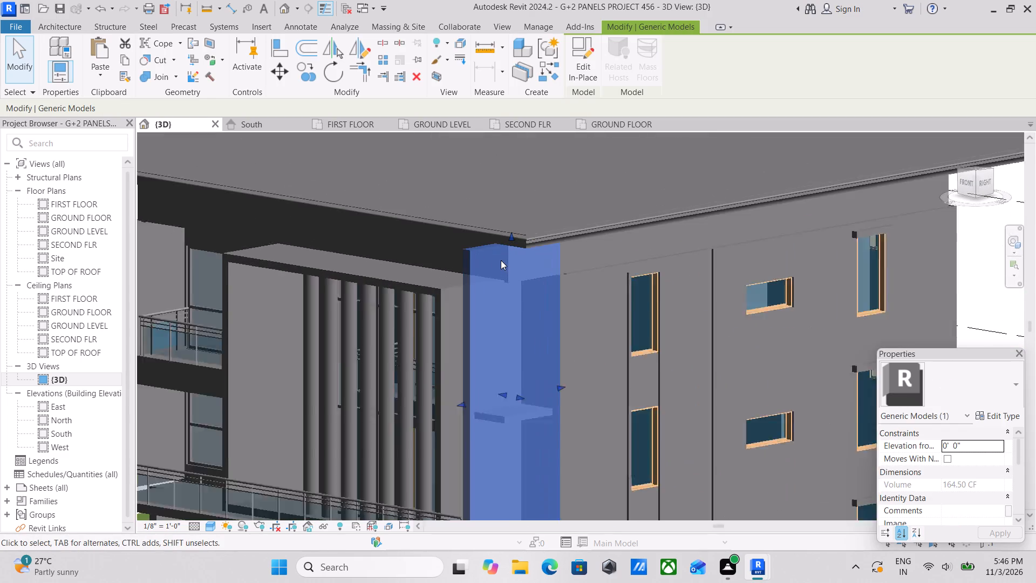
pyautogui.scroll(3, 501, 260)
pyautogui.moveTo(517, 229); pyautogui.dragTo(518, 266)
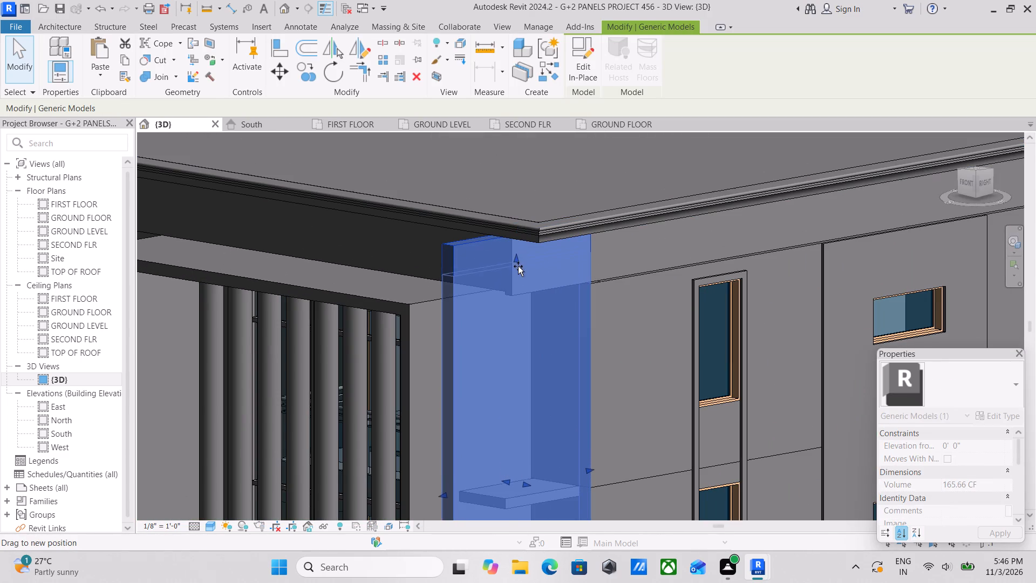
pyautogui.moveTo(518, 266); pyautogui.dragTo(522, 295)
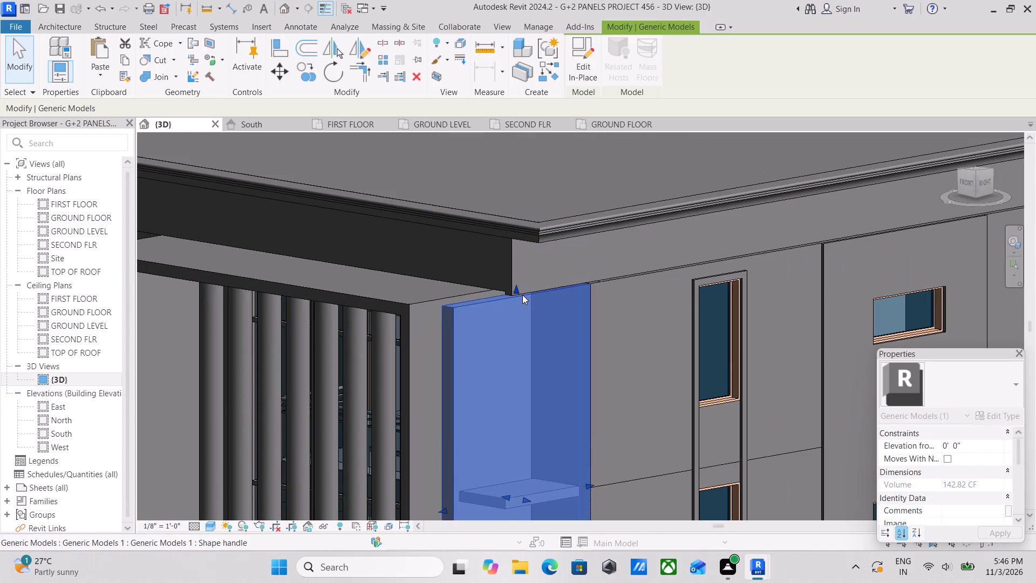
pyautogui.scroll(-5, 529, 297)
pyautogui.press('Escape')
# Examine the model's west side, rear corner and front facade, including the side panels, balconies and vertical fins.
pyautogui.scroll(-3, 539, 309)
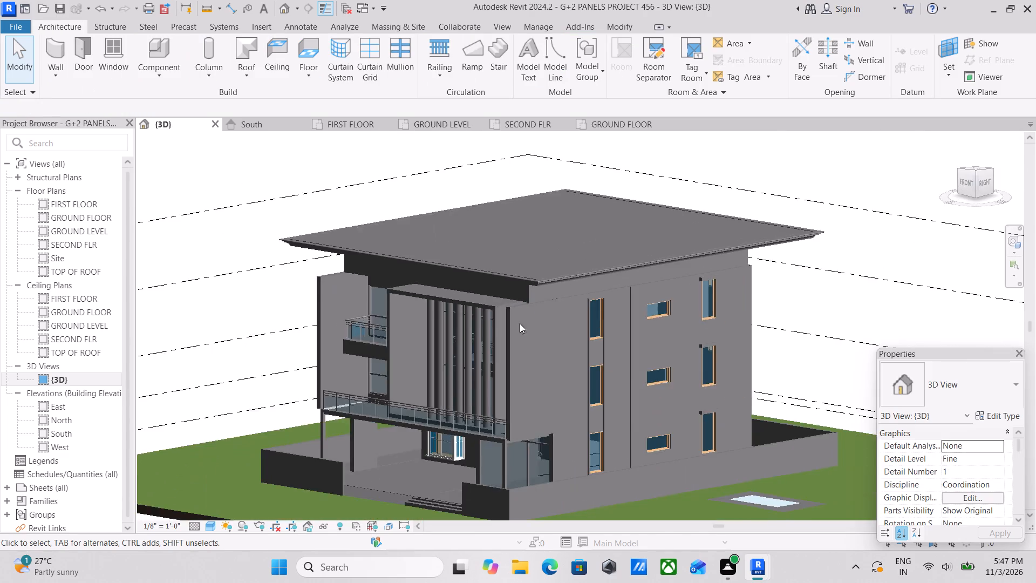
pyautogui.scroll(-3, 515, 328)
pyautogui.keyDown('shift'); pyautogui.moveTo(510, 326); pyautogui.dragTo(667, 327, button='middle'); pyautogui.keyUp('shift')
pyautogui.moveTo(523, 340); pyautogui.dragTo(569, 373, button='middle')
pyautogui.scroll(3, 416, 373)
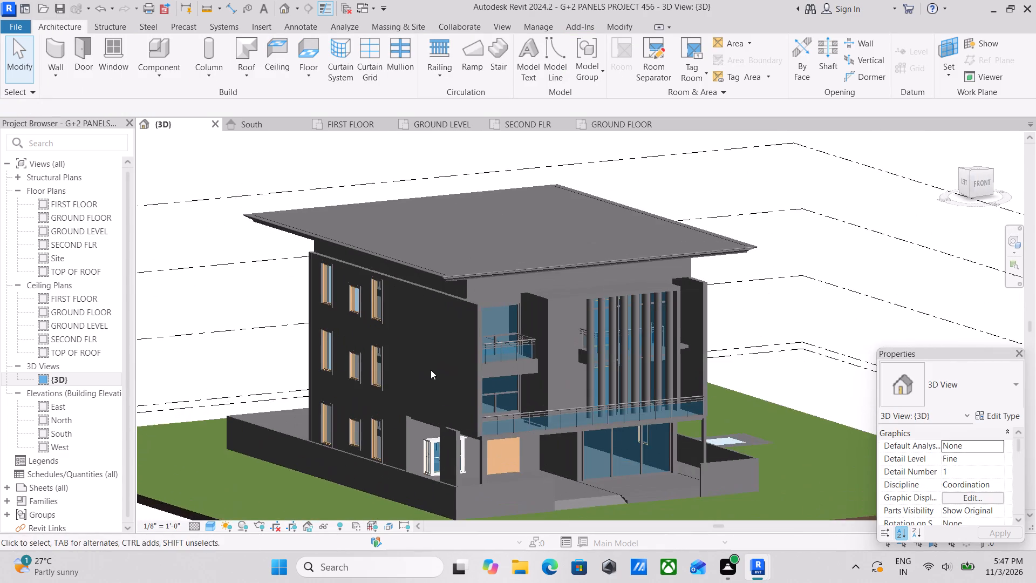
pyautogui.moveTo(434, 369); pyautogui.dragTo(471, 283, button='middle')
pyautogui.scroll(4, 517, 377)
pyautogui.moveTo(522, 371); pyautogui.dragTo(574, 386, button='middle')
pyautogui.scroll(-2, 444, 363)
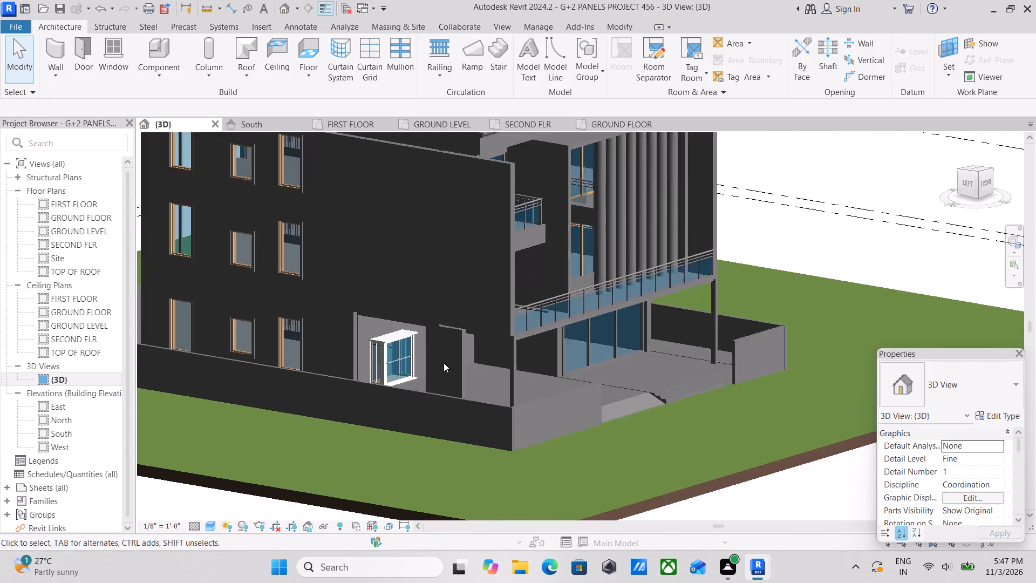
pyautogui.moveTo(444, 363); pyautogui.dragTo(534, 377, button='middle')
pyautogui.keyDown('shift'); pyautogui.moveTo(414, 339); pyautogui.dragTo(546, 349, button='middle'); pyautogui.keyUp('shift')
pyautogui.scroll(-4, 467, 339)
pyautogui.moveTo(467, 339); pyautogui.dragTo(606, 340, button='middle')
pyautogui.scroll(-1, 606, 340)
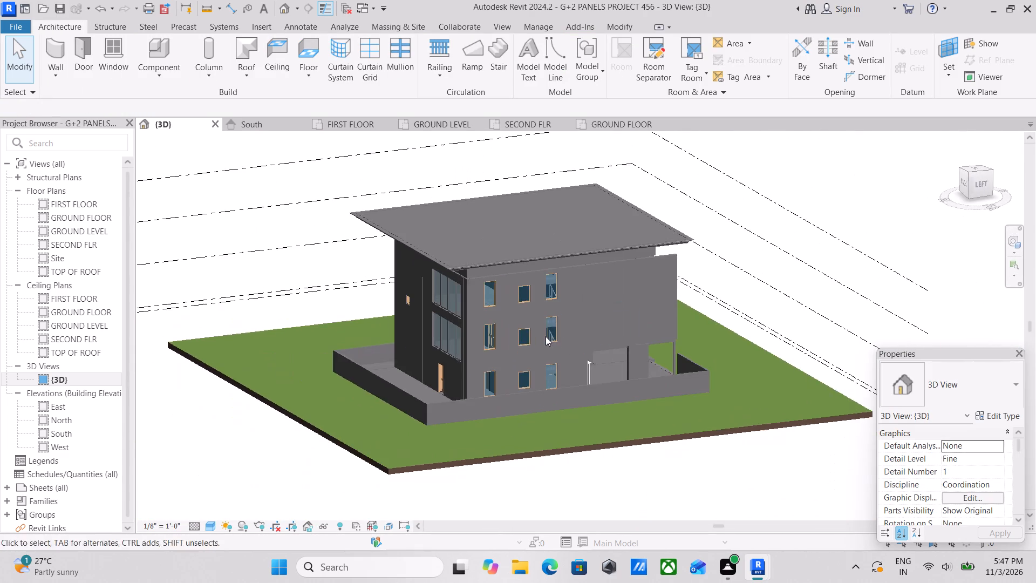
pyautogui.moveTo(479, 332); pyautogui.dragTo(505, 345, button='middle')
pyautogui.moveTo(506, 345); pyautogui.dragTo(299, 319, button='middle')
pyautogui.moveTo(534, 344); pyautogui.dragTo(481, 356, button='middle')
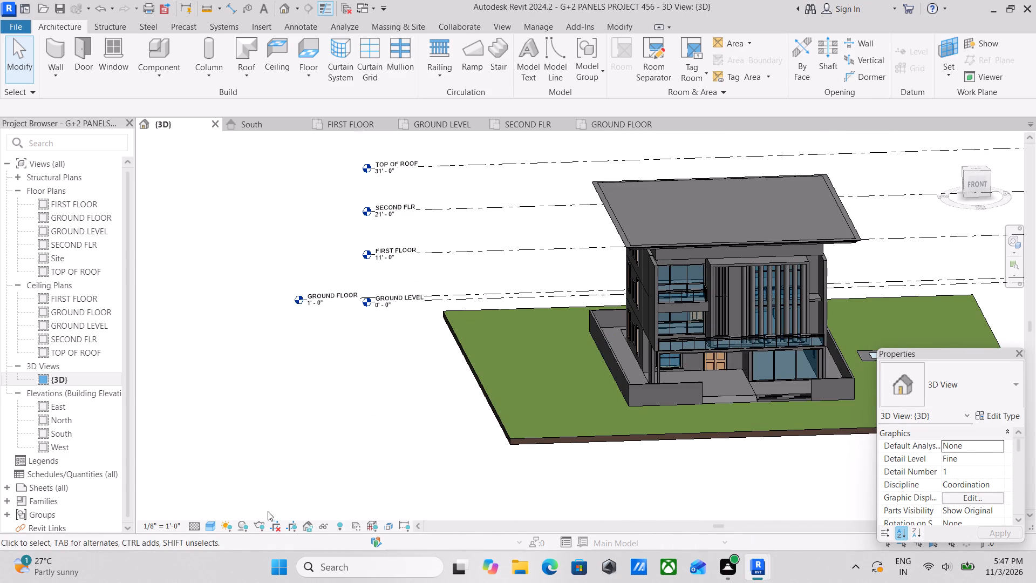
pyautogui.scroll(3, 730, 537)
pyautogui.scroll(4, 787, 421)
pyautogui.moveTo(759, 352); pyautogui.dragTo(625, 455, button='middle')
pyautogui.scroll(6, 567, 399)
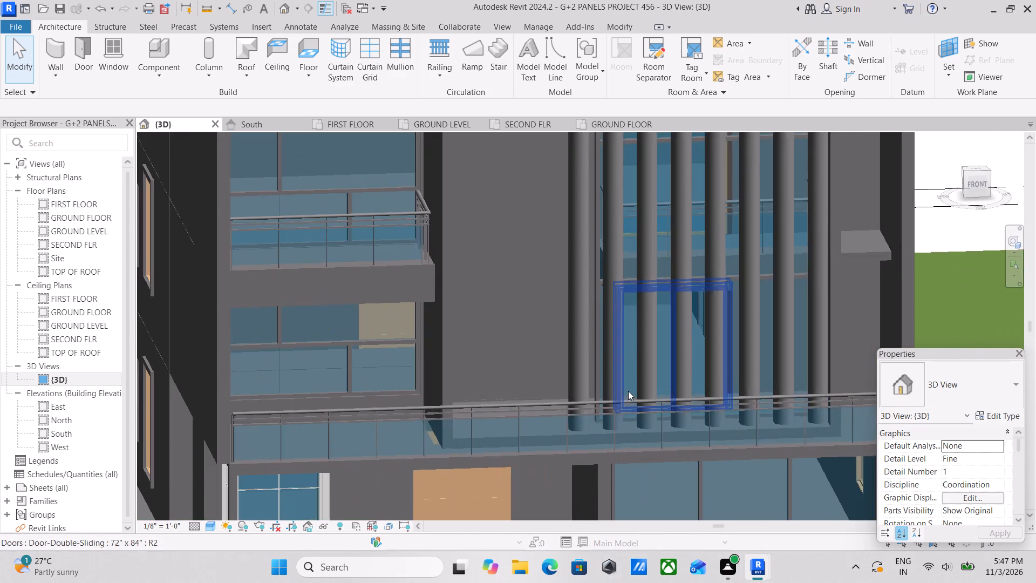
pyautogui.scroll(-2, 667, 449)
pyautogui.moveTo(667, 442); pyautogui.dragTo(597, 464, button='middle')
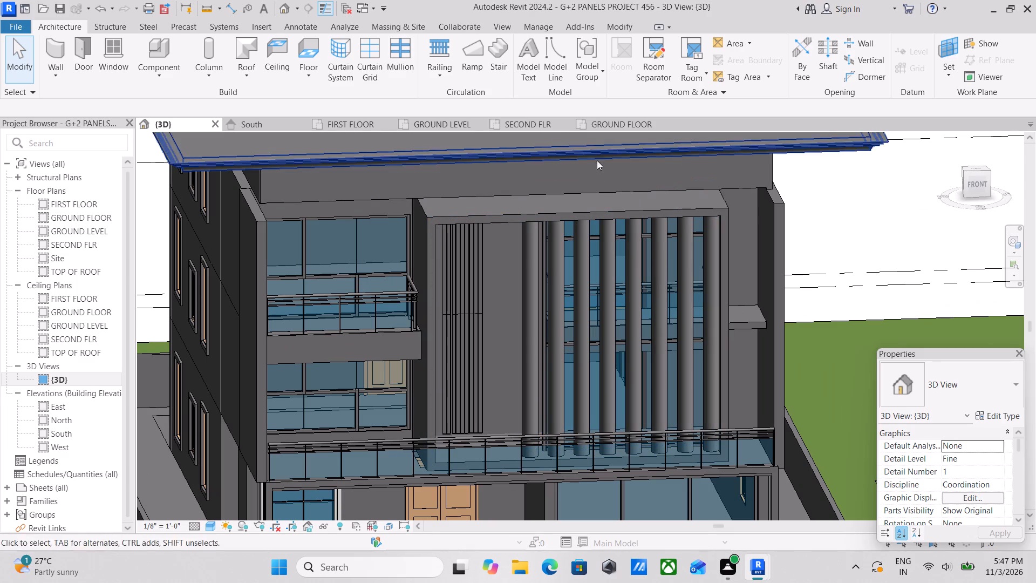
pyautogui.scroll(-3, 48, 414)
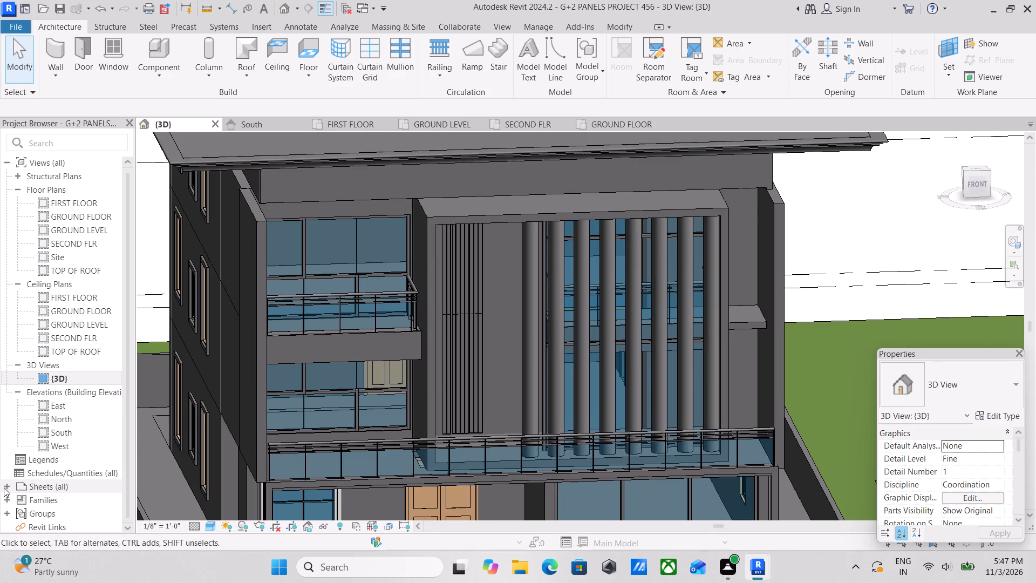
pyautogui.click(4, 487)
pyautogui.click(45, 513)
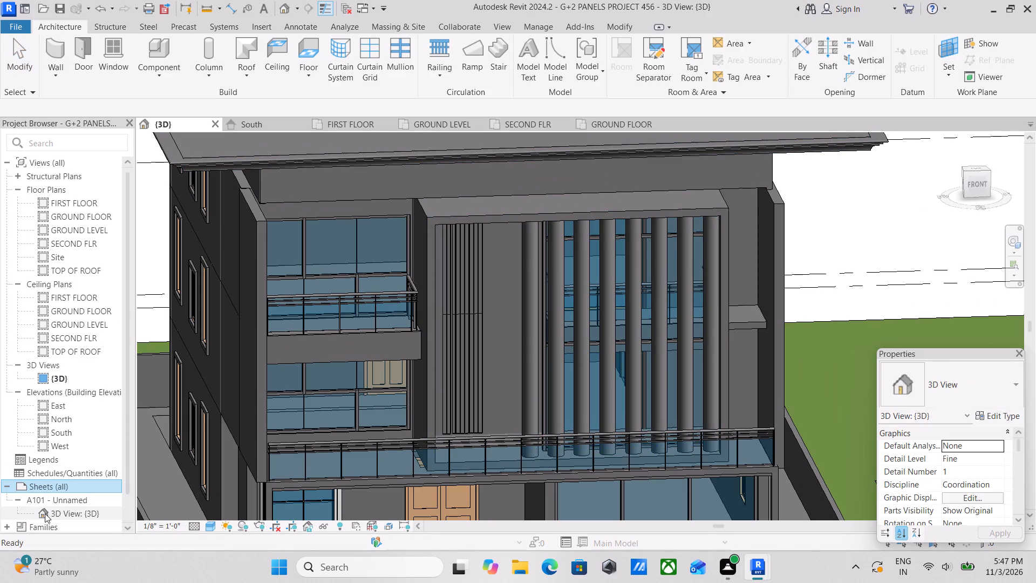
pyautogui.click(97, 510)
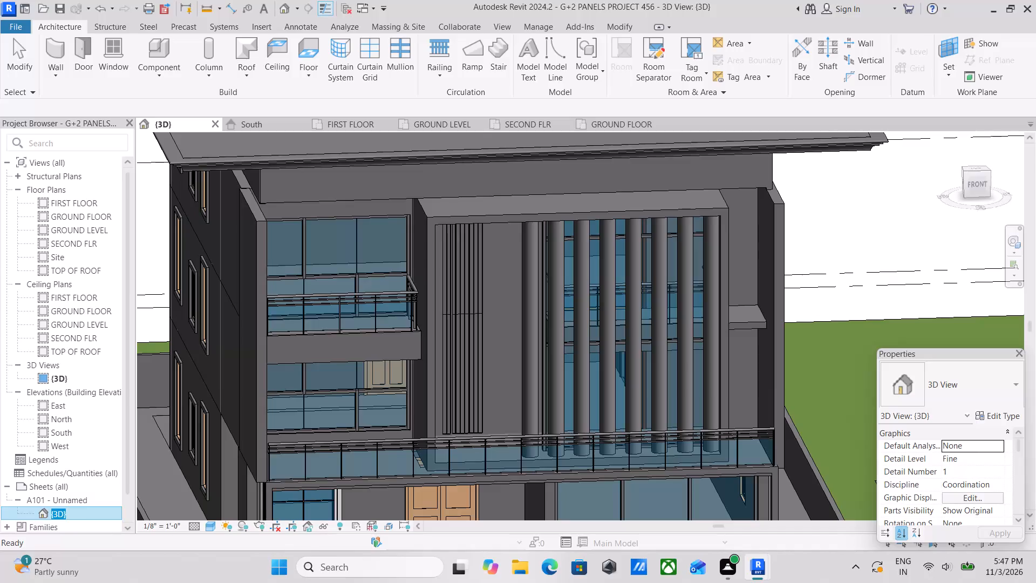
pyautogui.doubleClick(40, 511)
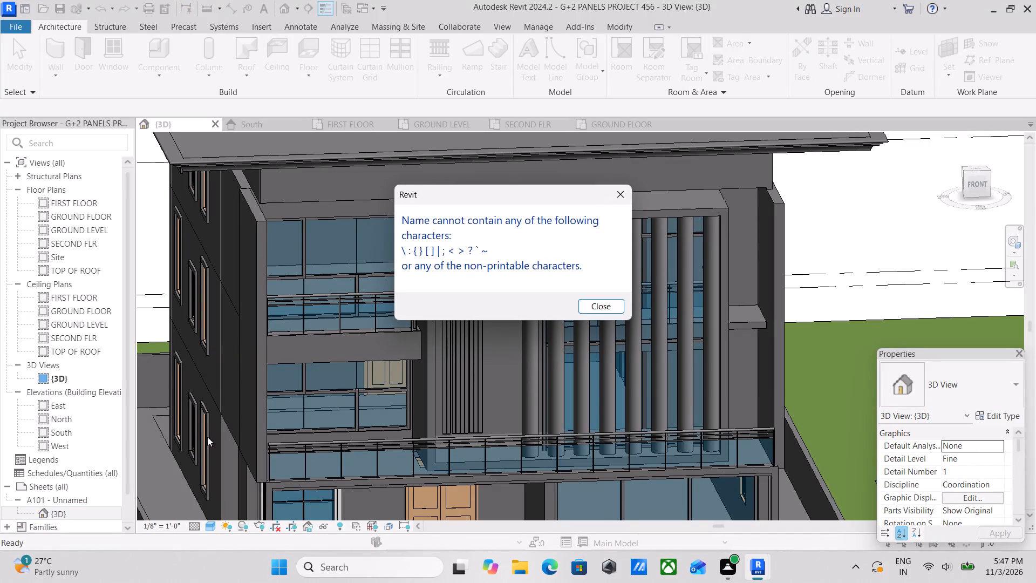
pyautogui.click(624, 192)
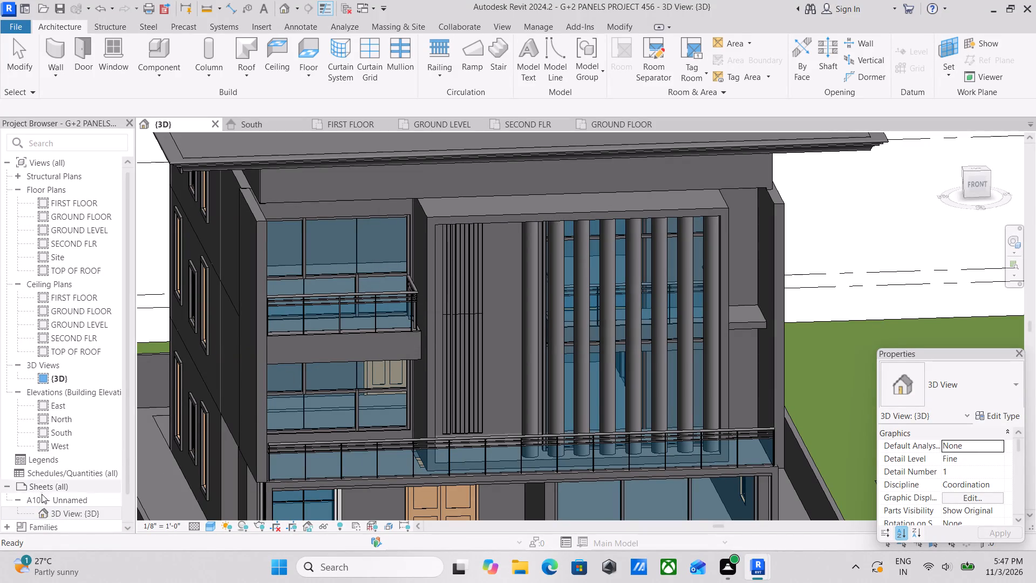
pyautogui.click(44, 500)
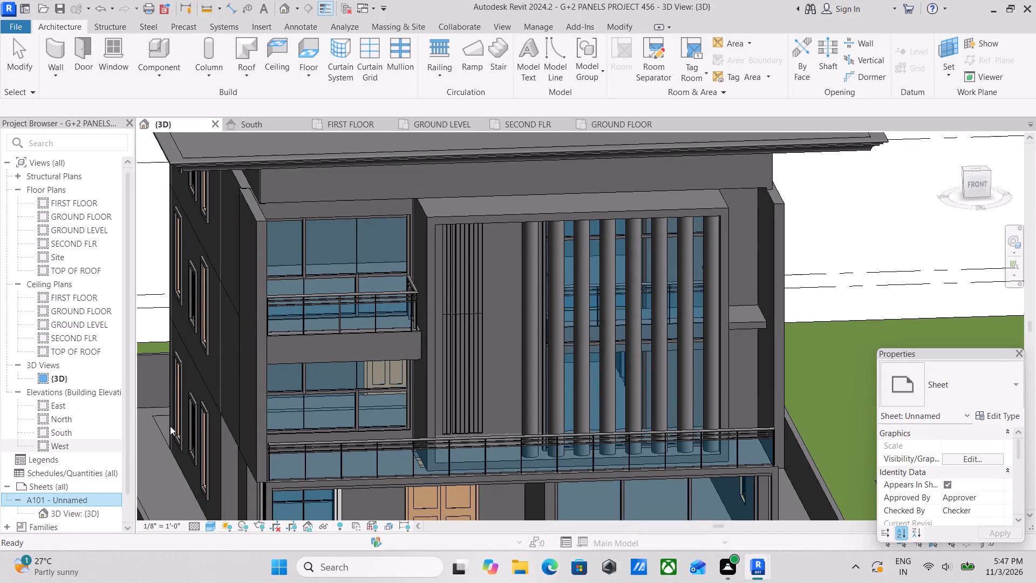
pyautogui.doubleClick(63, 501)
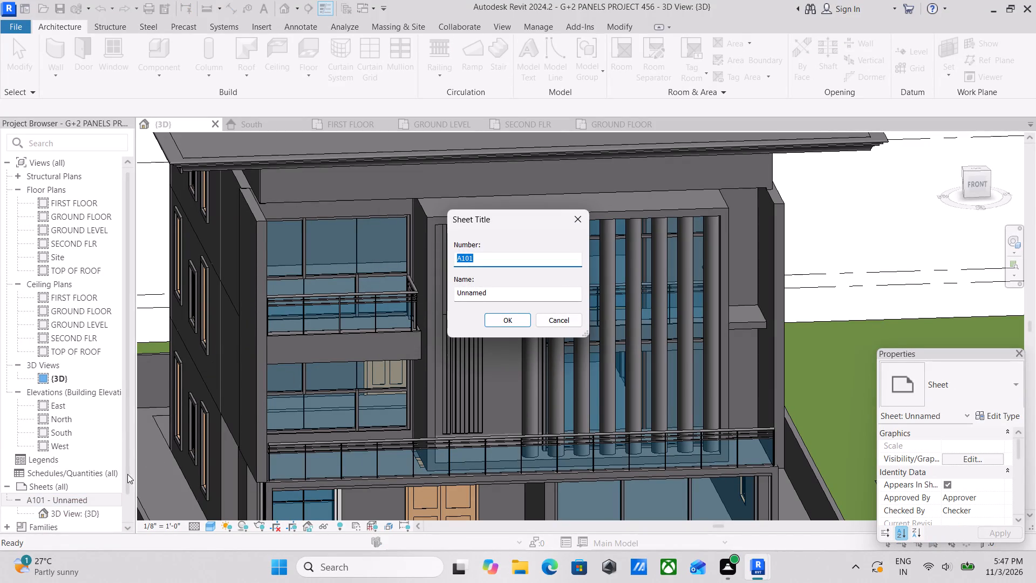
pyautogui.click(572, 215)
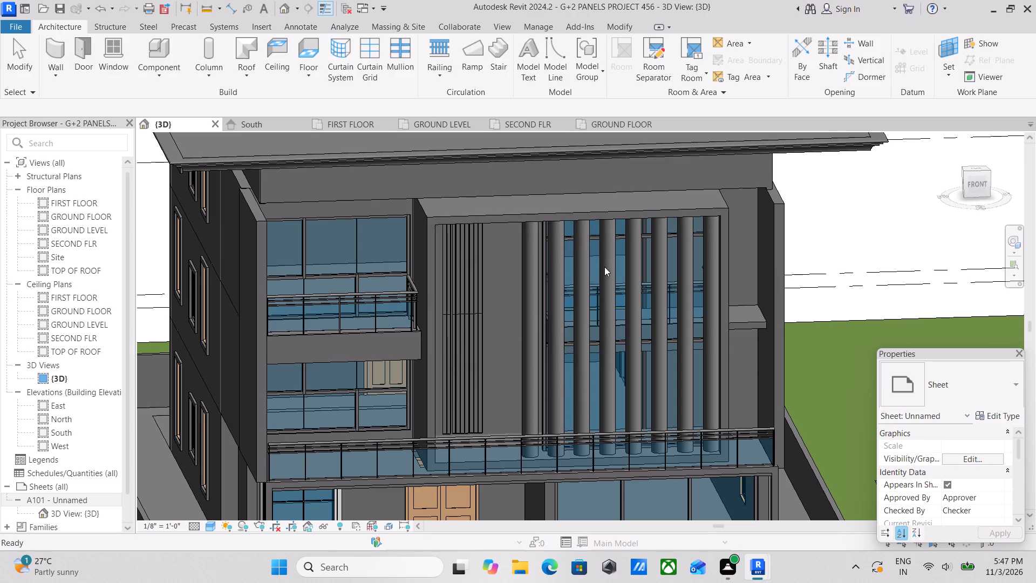
# Open sheet A101 - Unnamed without adding another view to it.
pyautogui.scroll(-3, 456, 313)
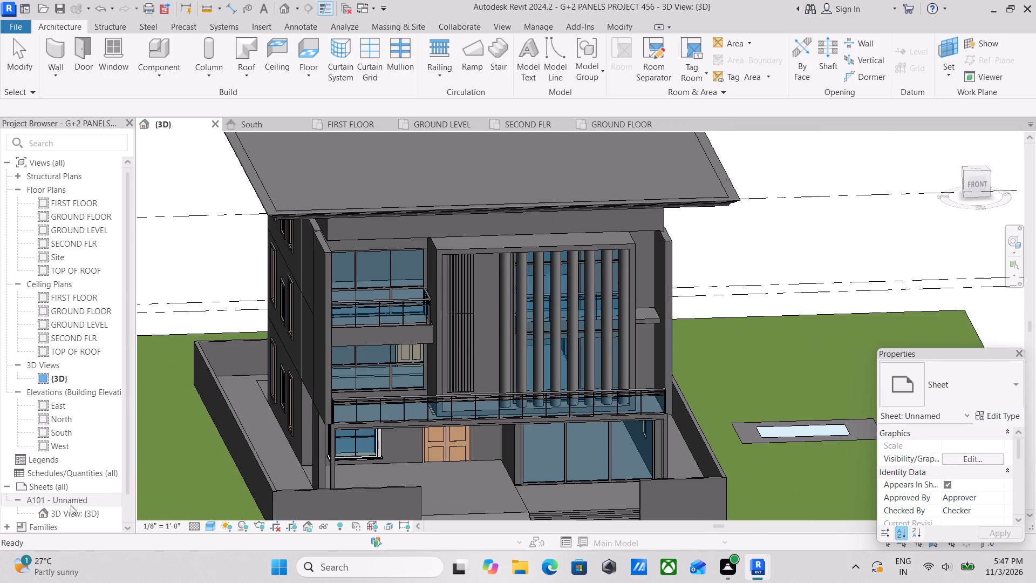
pyautogui.click(59, 519)
pyautogui.click(10, 500)
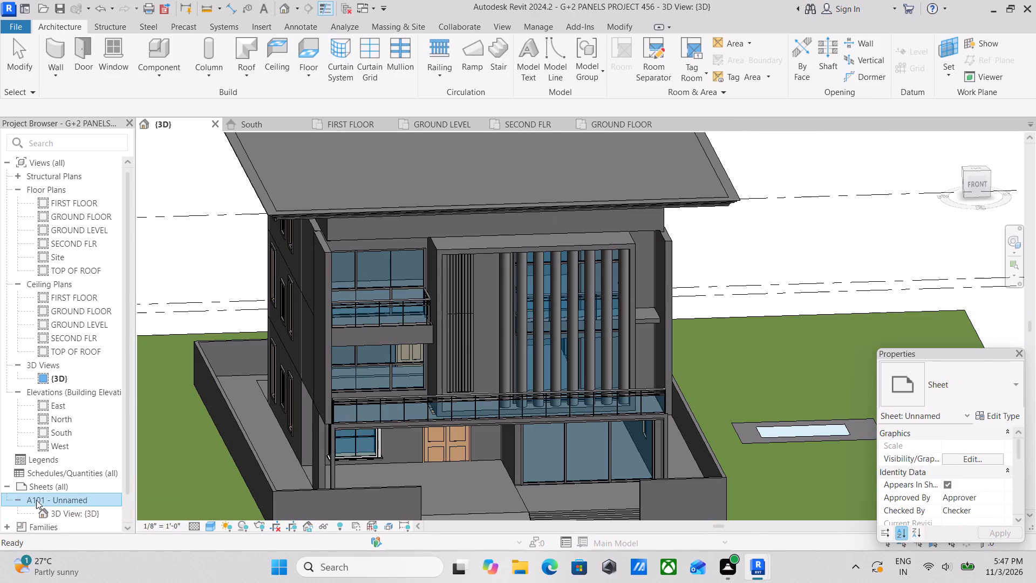
pyautogui.rightClick(53, 502)
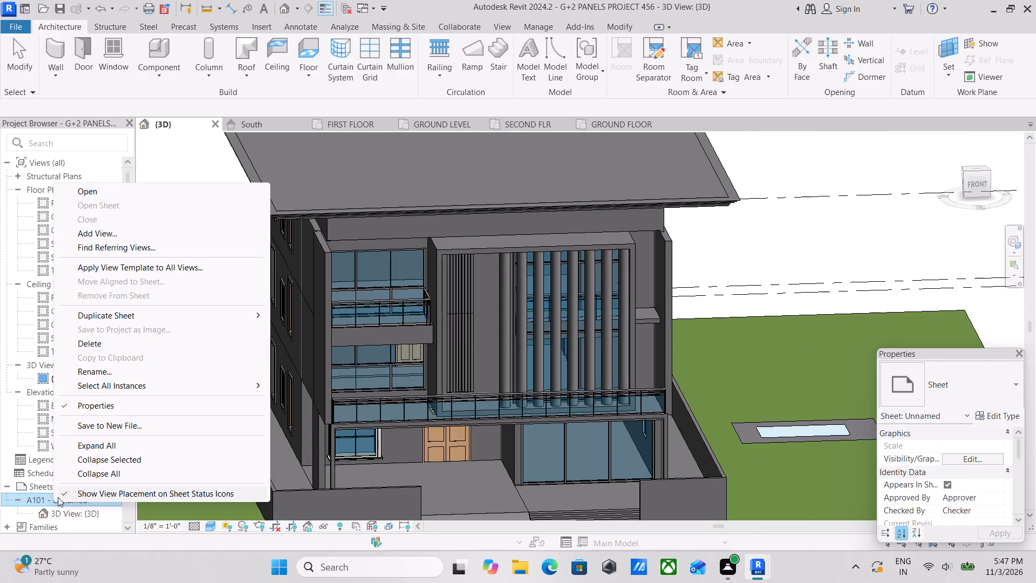
pyautogui.click(103, 231)
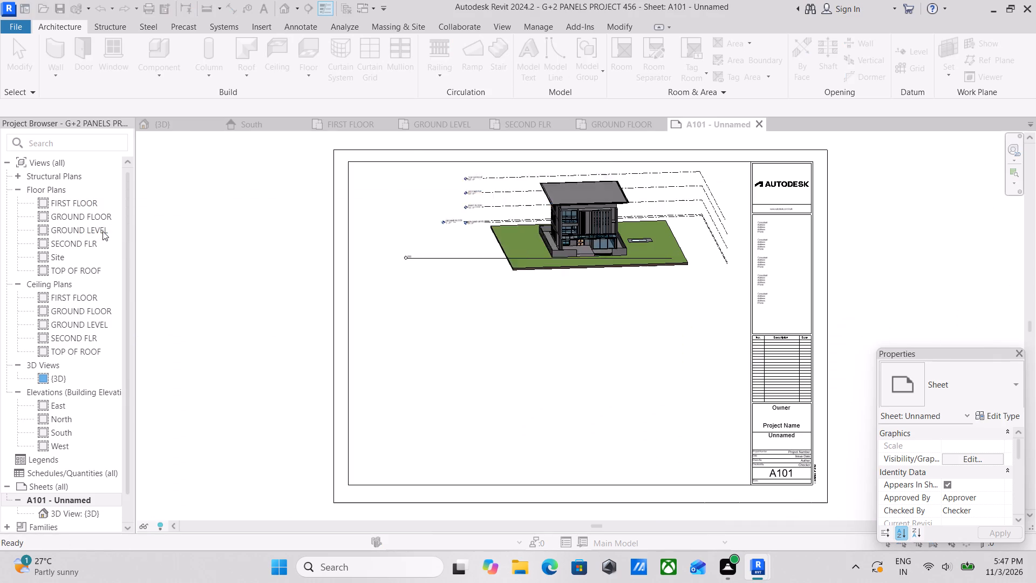
pyautogui.click(590, 151)
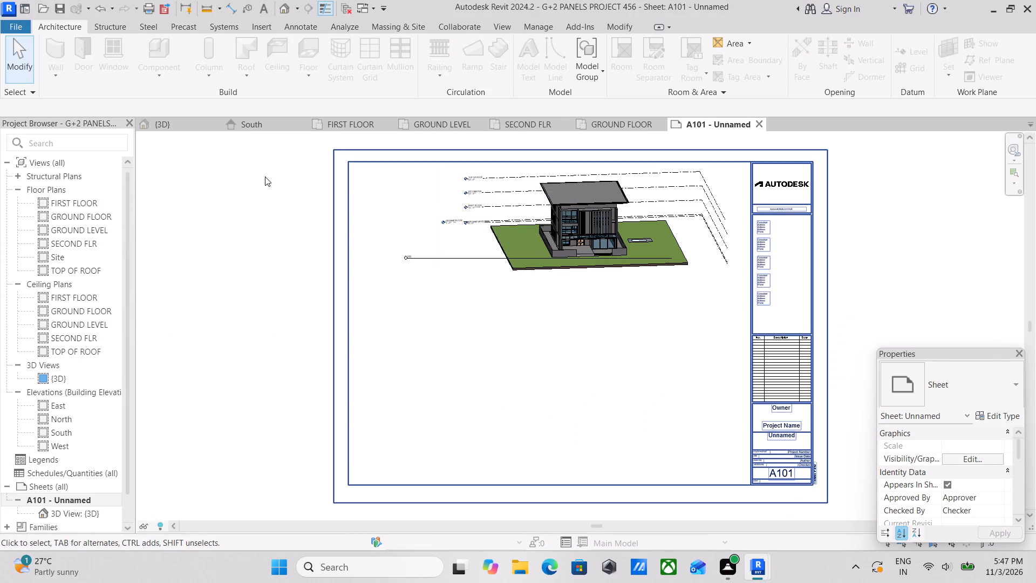
# Orient the 3D view to the building's front face and check how it appears on sheet A101 - Unnamed.
pyautogui.click(173, 123)
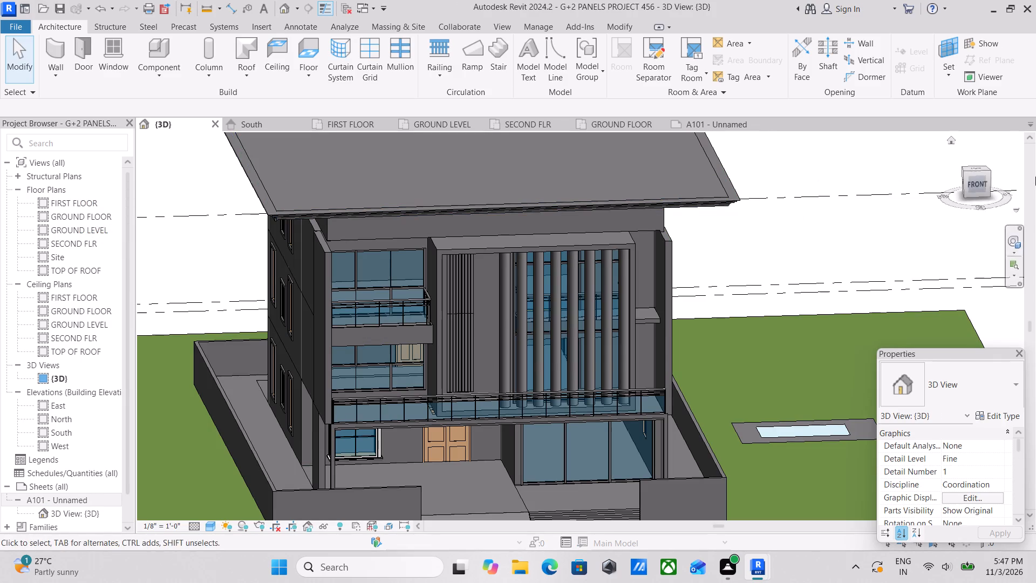
pyautogui.click(979, 186)
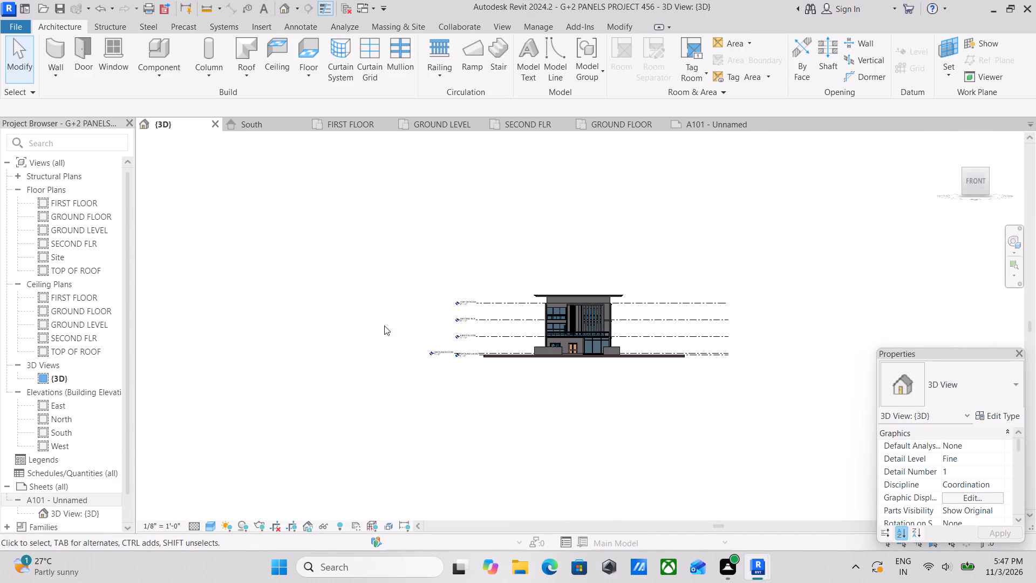
pyautogui.click(712, 125)
pyautogui.scroll(2, 510, 306)
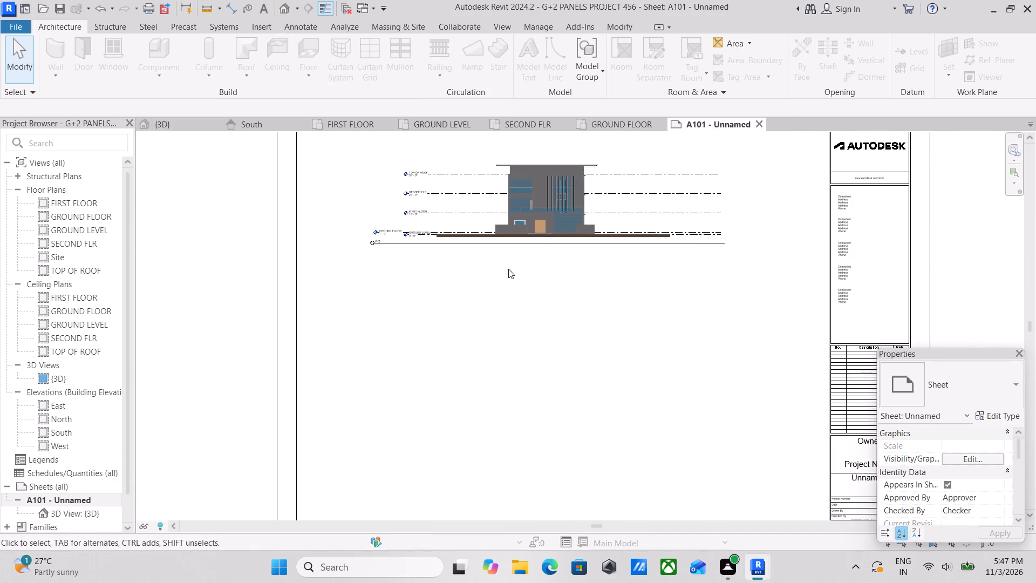
pyautogui.scroll(1, 515, 253)
pyautogui.moveTo(520, 255); pyautogui.dragTo(528, 328, button='middle')
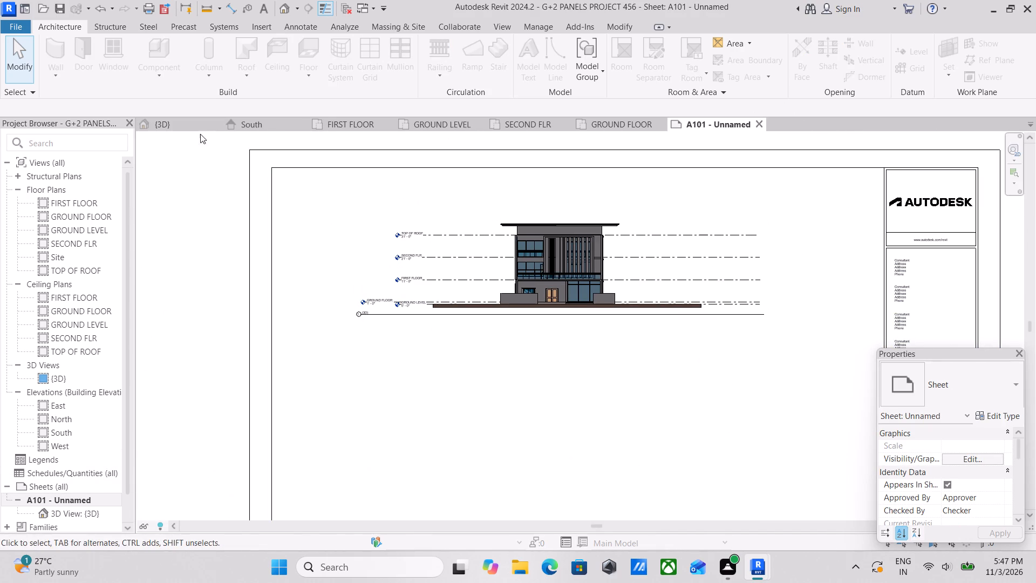
# Set the visual style of the front-facing 3D view to Realistic.
pyautogui.click(180, 124)
pyautogui.scroll(3, 564, 439)
pyautogui.scroll(3, 624, 306)
pyautogui.moveTo(599, 252); pyautogui.dragTo(594, 286, button='middle')
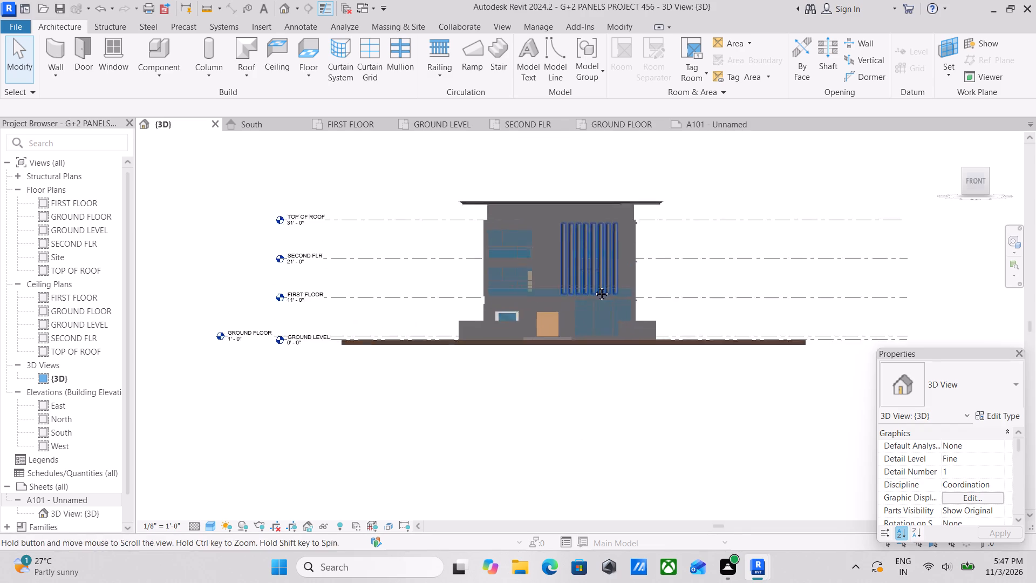
pyautogui.moveTo(594, 286); pyautogui.dragTo(600, 340, button='middle')
pyautogui.scroll(2, 600, 340)
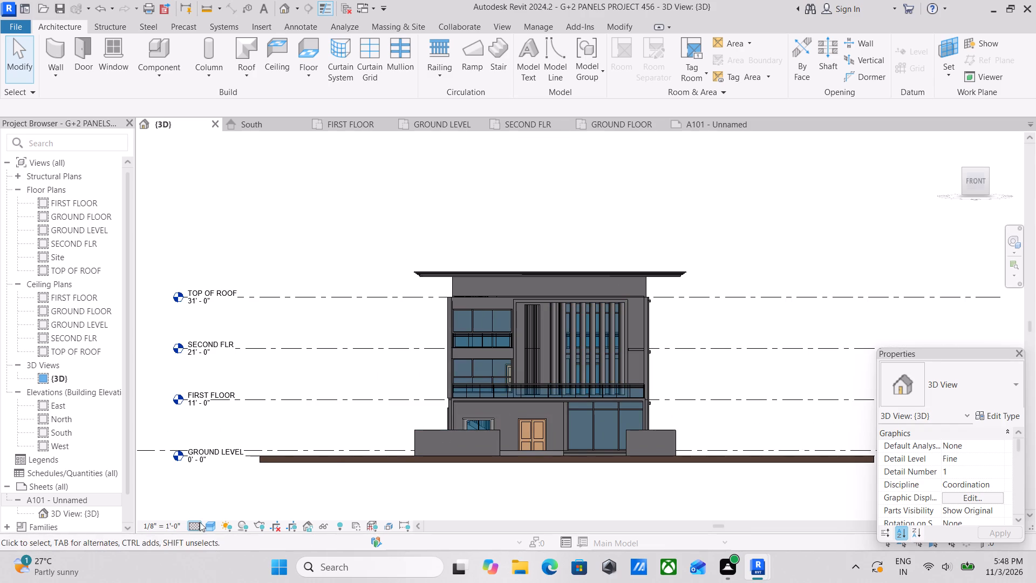
pyautogui.click(209, 525)
pyautogui.click(224, 510)
pyautogui.scroll(3, 497, 486)
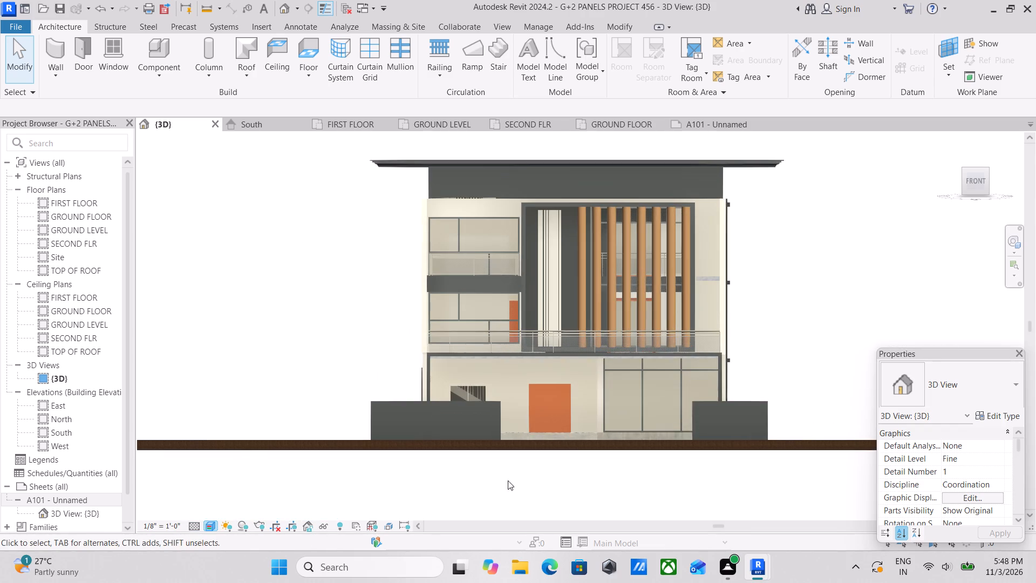
pyautogui.moveTo(527, 446); pyautogui.dragTo(553, 466, button='middle')
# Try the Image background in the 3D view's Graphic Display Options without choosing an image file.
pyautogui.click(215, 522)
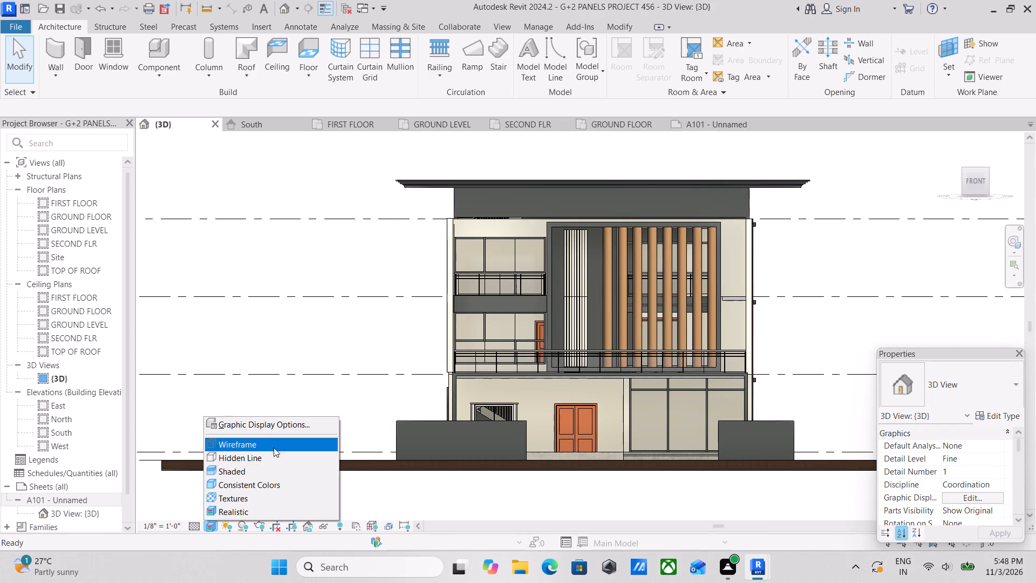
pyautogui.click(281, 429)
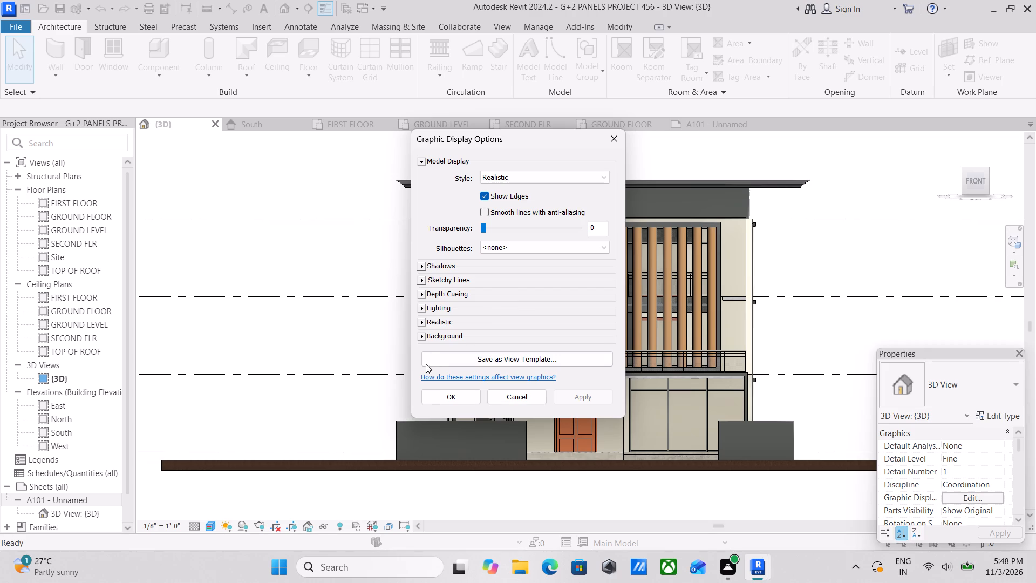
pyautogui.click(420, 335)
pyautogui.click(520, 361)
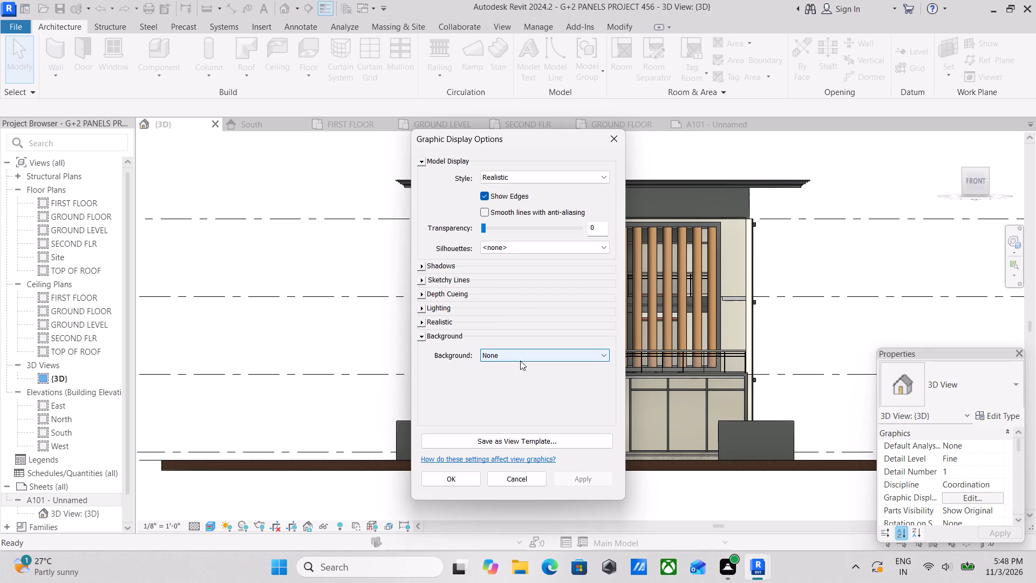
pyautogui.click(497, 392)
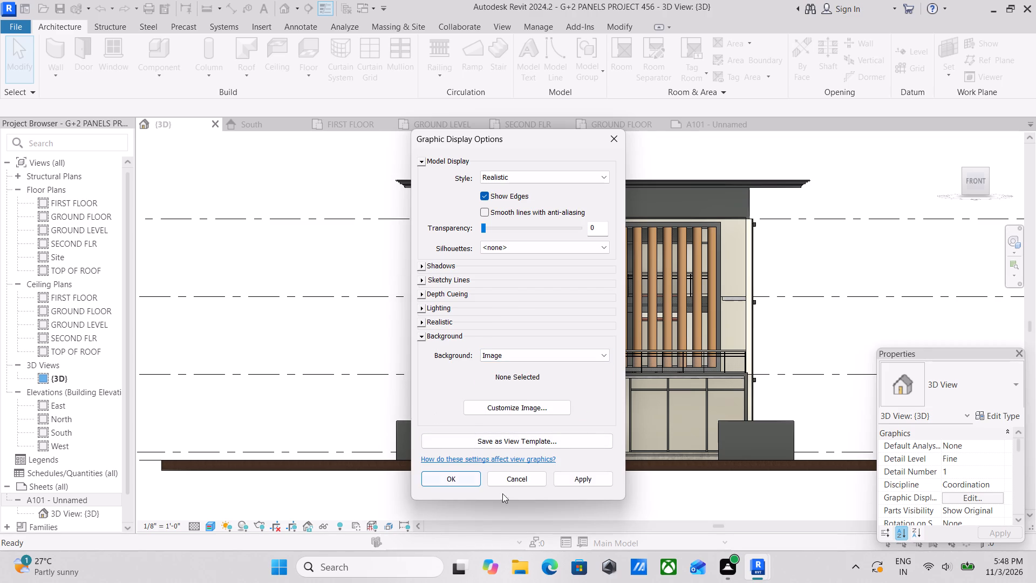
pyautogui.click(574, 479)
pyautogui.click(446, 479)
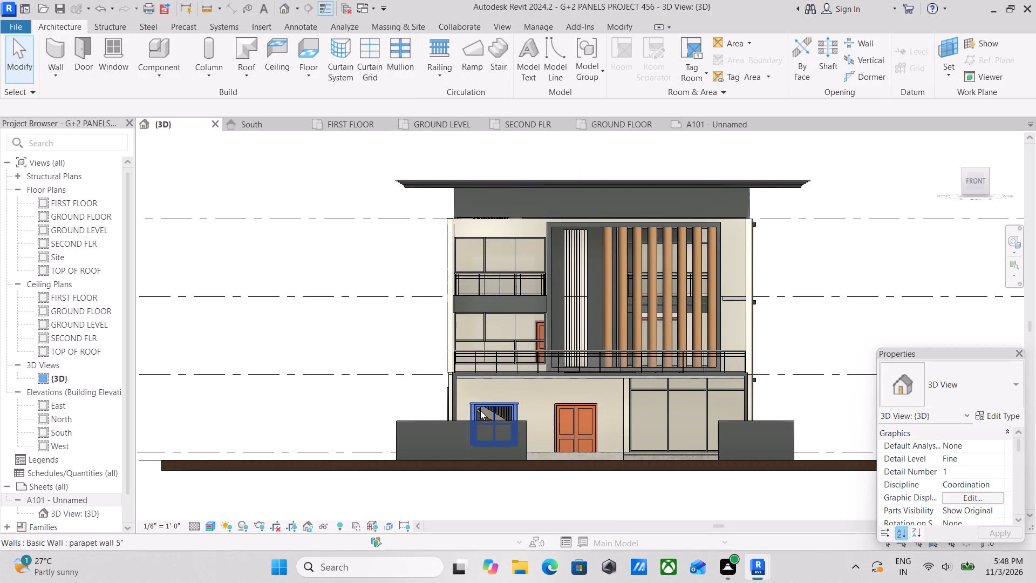
# Set the 3D view's background to Sky in the Graphic Display Options and apply it.
pyautogui.scroll(-3, 496, 329)
pyautogui.scroll(2, 508, 335)
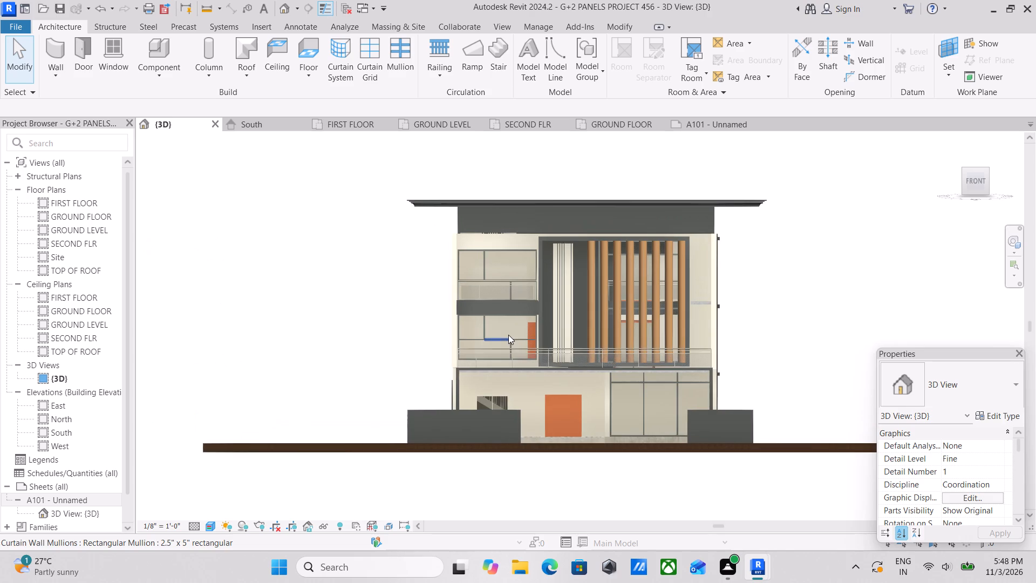
pyautogui.click(208, 528)
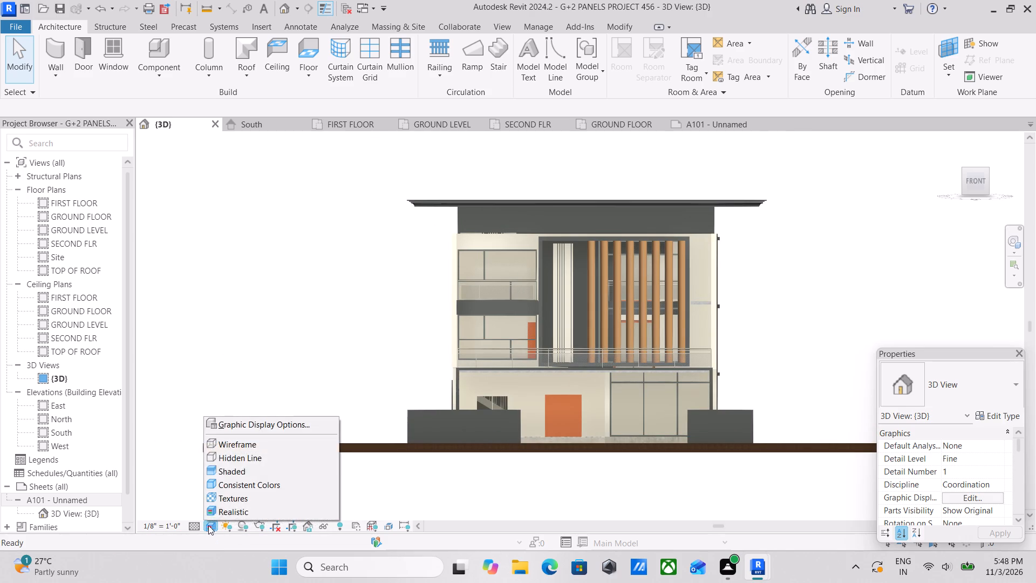
pyautogui.click(240, 429)
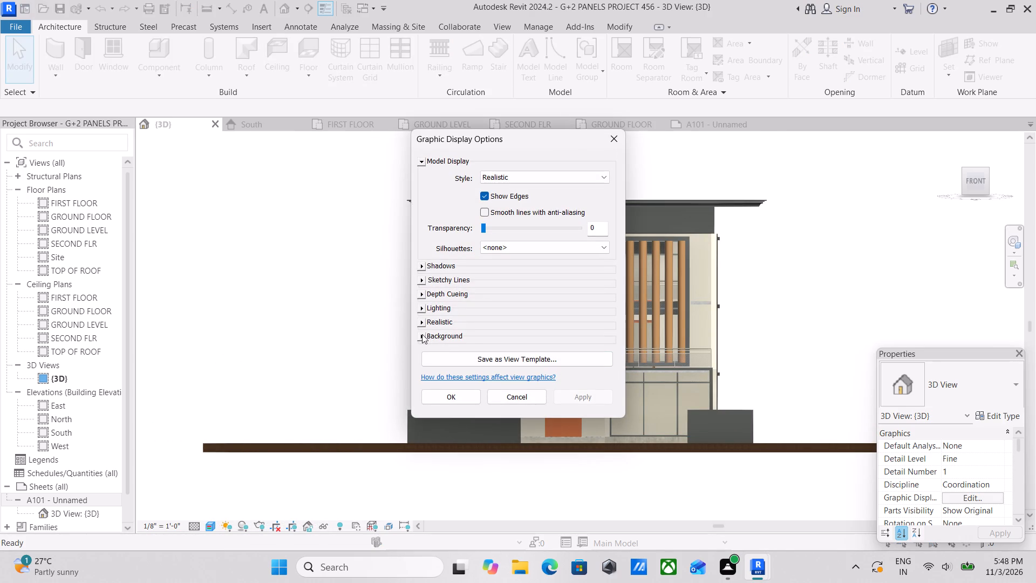
pyautogui.click(421, 334)
pyautogui.click(507, 357)
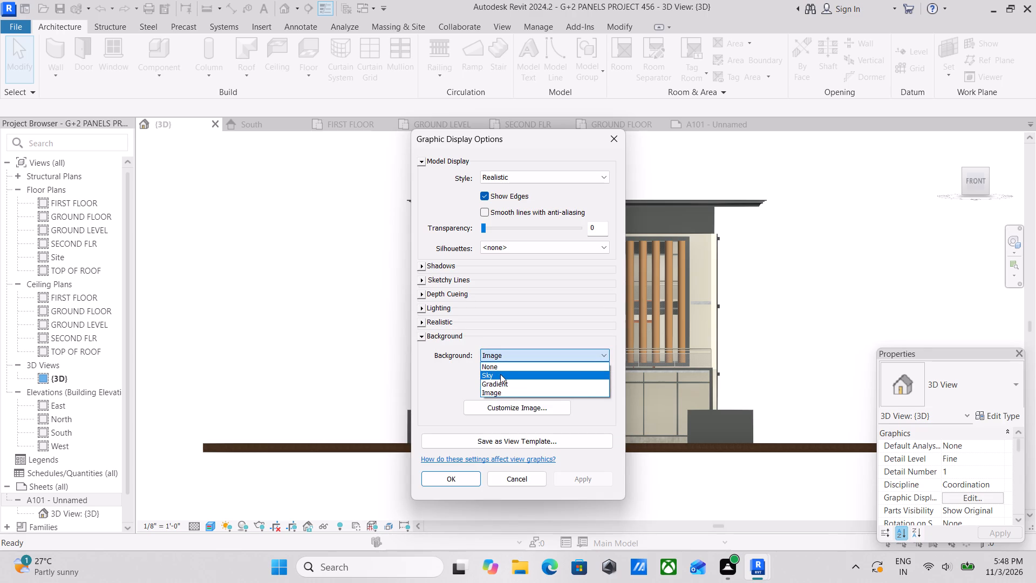
pyautogui.click(500, 377)
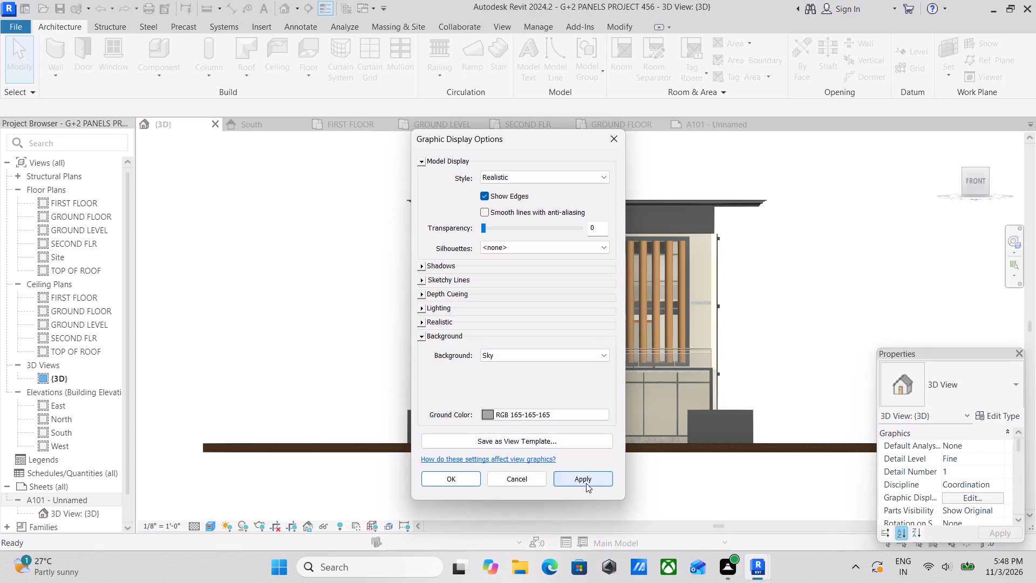
pyautogui.click(586, 483)
pyautogui.click(457, 480)
# Examine the building's front facade against the sky background, including the fins, balconies and ground line.
pyautogui.scroll(2, 553, 351)
pyautogui.scroll(-1, 553, 351)
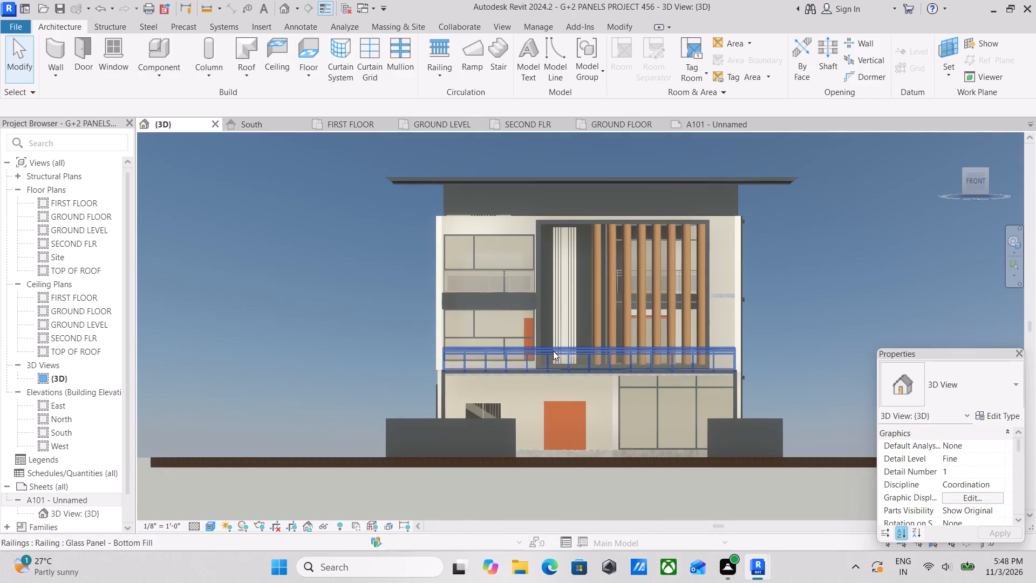
pyautogui.moveTo(553, 351); pyautogui.dragTo(501, 360, button='middle')
pyautogui.moveTo(503, 361); pyautogui.dragTo(540, 379, button='middle')
pyautogui.scroll(-2, 546, 364)
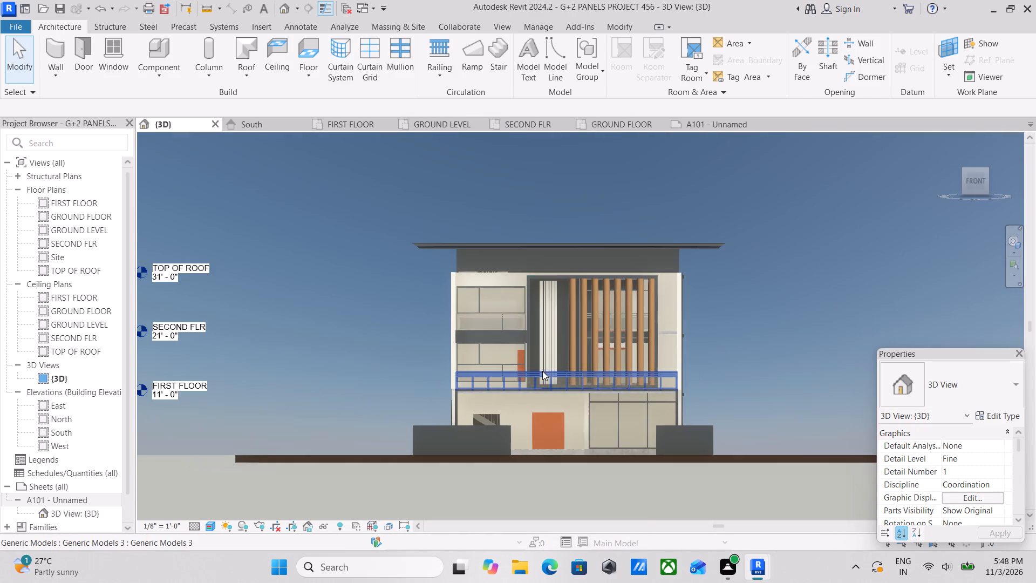
pyautogui.scroll(2, 551, 386)
pyautogui.middleClick(554, 386)
pyautogui.moveTo(555, 379); pyautogui.dragTo(563, 353, button='middle')
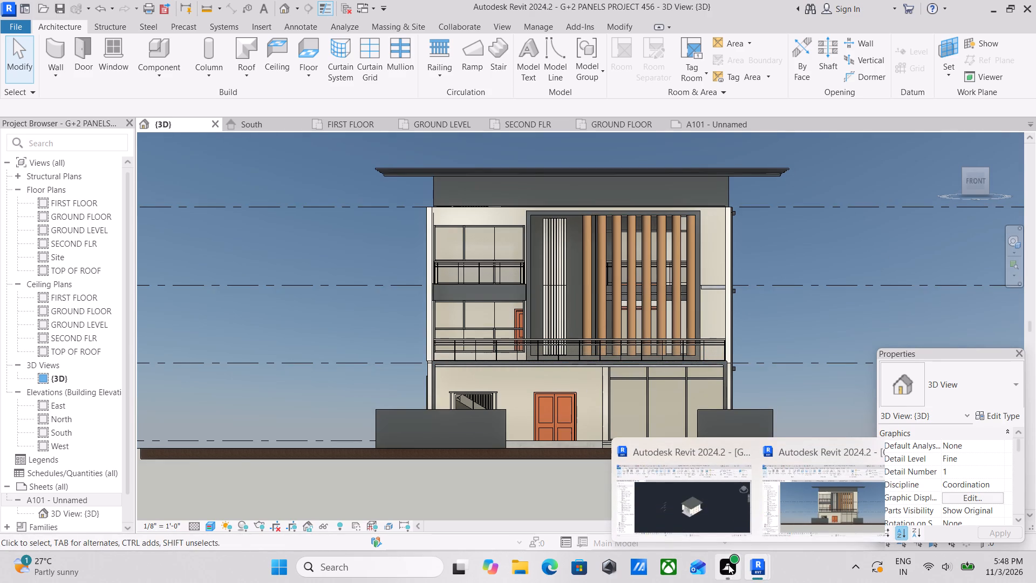
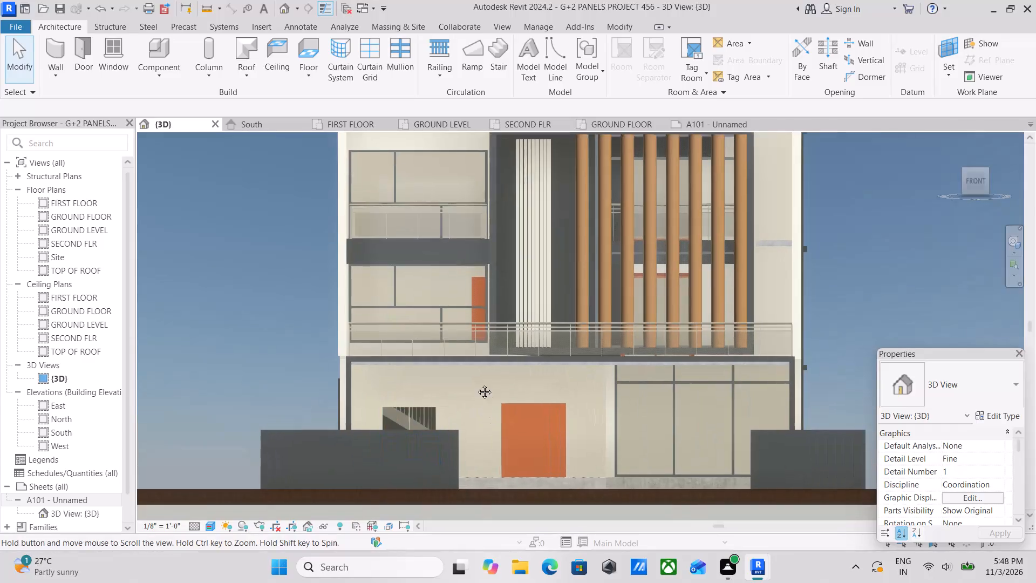
# Orbit the 3D view to a raised angle and set its visual style to Shaded.
pyautogui.scroll(-7, 475, 400)
pyautogui.scroll(2, 498, 411)
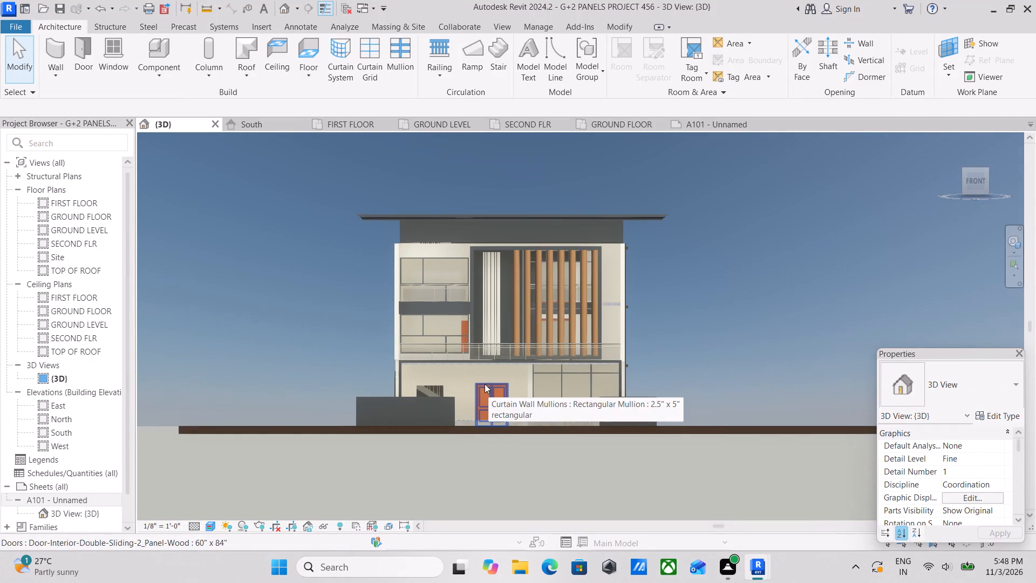
pyautogui.scroll(2, 335, 449)
pyautogui.moveTo(436, 395); pyautogui.dragTo(457, 430, button='middle')
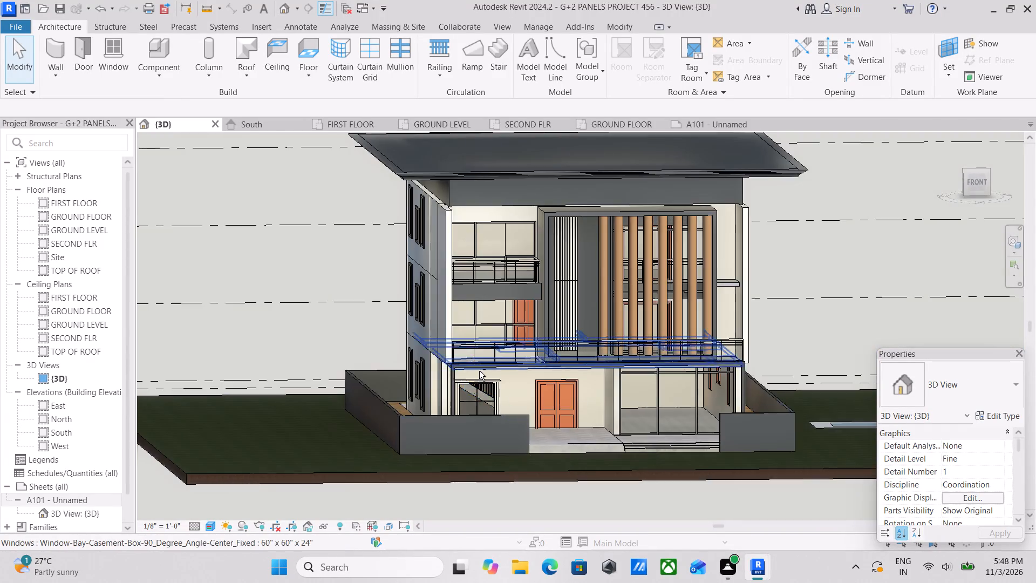
pyautogui.keyDown('shift'); pyautogui.moveTo(479, 371); pyautogui.dragTo(471, 472, button='middle'); pyautogui.keyUp('shift')
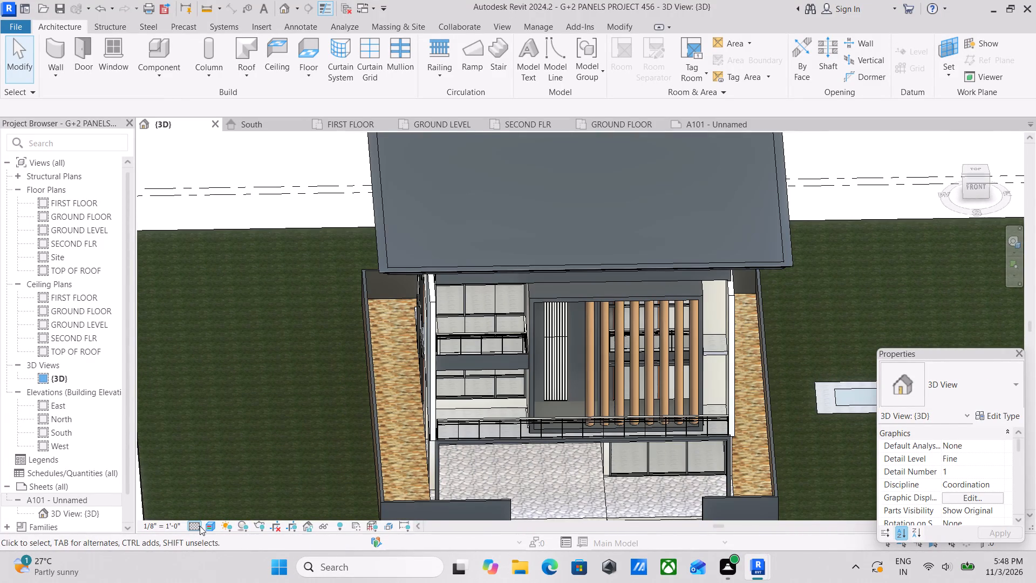
pyautogui.click(206, 526)
pyautogui.click(227, 472)
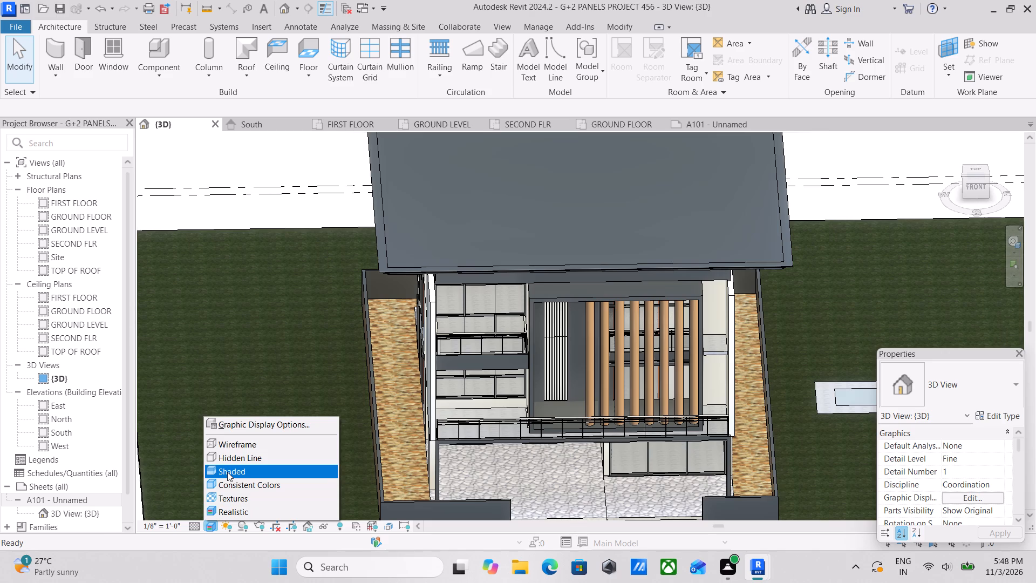
# Examine the building's front corner, the entrance steps and the opening in the front compound wall.
pyautogui.scroll(2, 553, 430)
pyautogui.scroll(-2, 559, 422)
pyautogui.moveTo(559, 422); pyautogui.dragTo(605, 429, button='middle')
pyautogui.scroll(2, 602, 429)
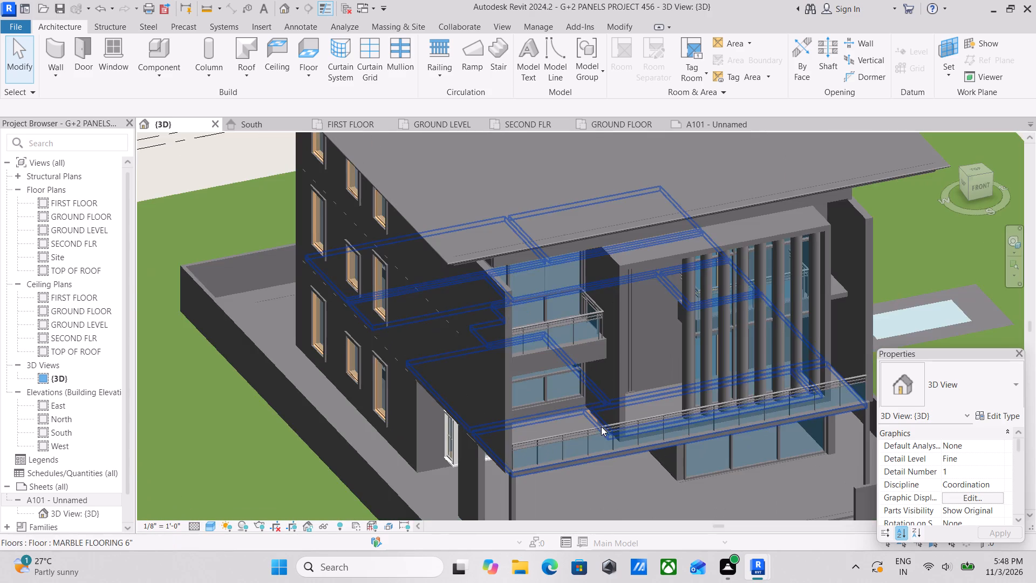
pyautogui.moveTo(601, 426); pyautogui.dragTo(558, 375, button='middle')
pyautogui.scroll(1, 600, 424)
pyautogui.scroll(3, 544, 388)
pyautogui.scroll(-5, 551, 378)
pyautogui.scroll(-2, 594, 371)
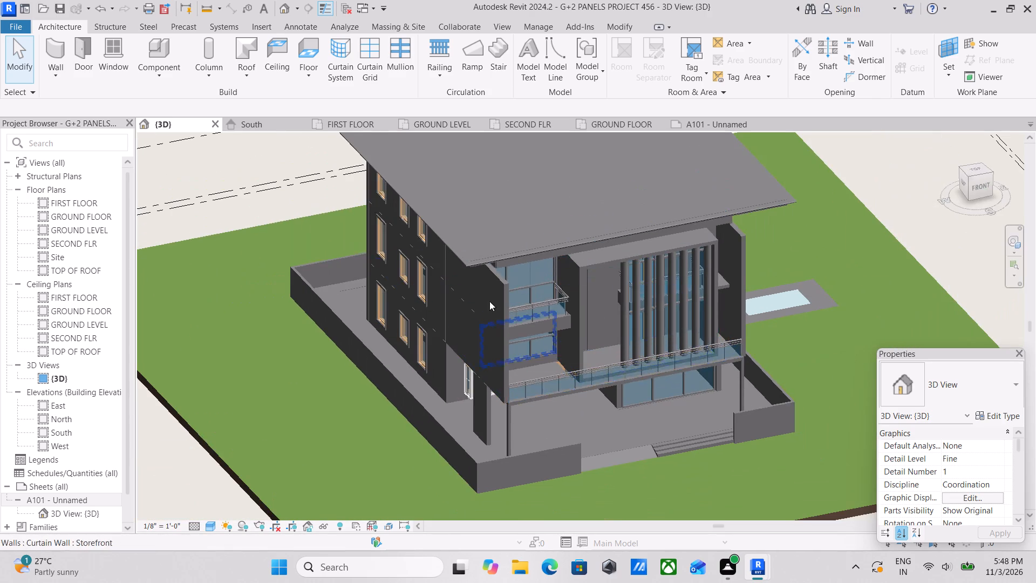
pyautogui.moveTo(507, 349); pyautogui.dragTo(486, 332, button='middle')
pyautogui.scroll(2, 569, 376)
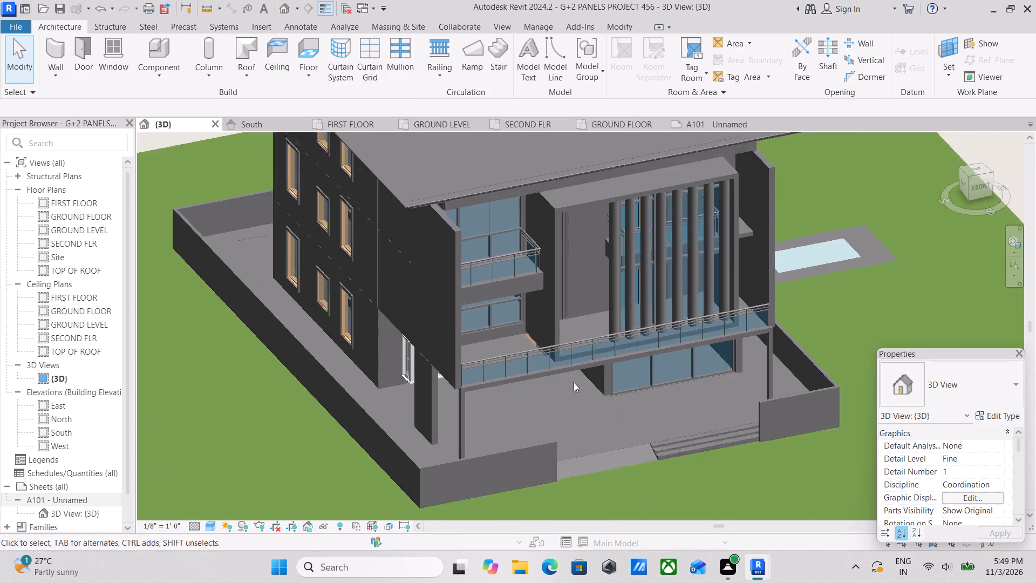
pyautogui.scroll(1, 574, 382)
pyautogui.moveTo(581, 393); pyautogui.dragTo(508, 413, button='middle')
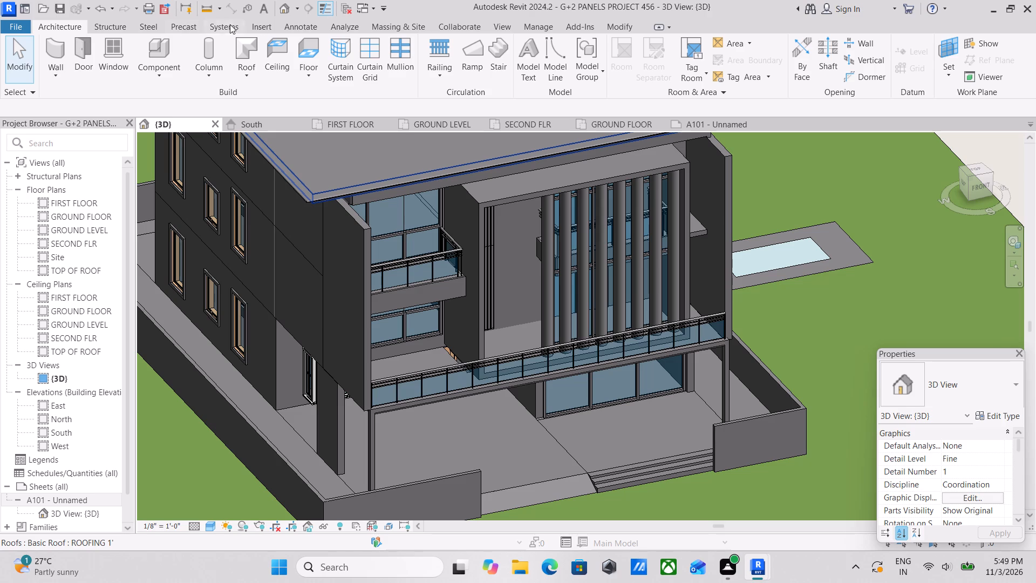
# Start loading a family and browse to the Gate folder inside SHUBHAM CITY in Documents.
pyautogui.click(265, 22)
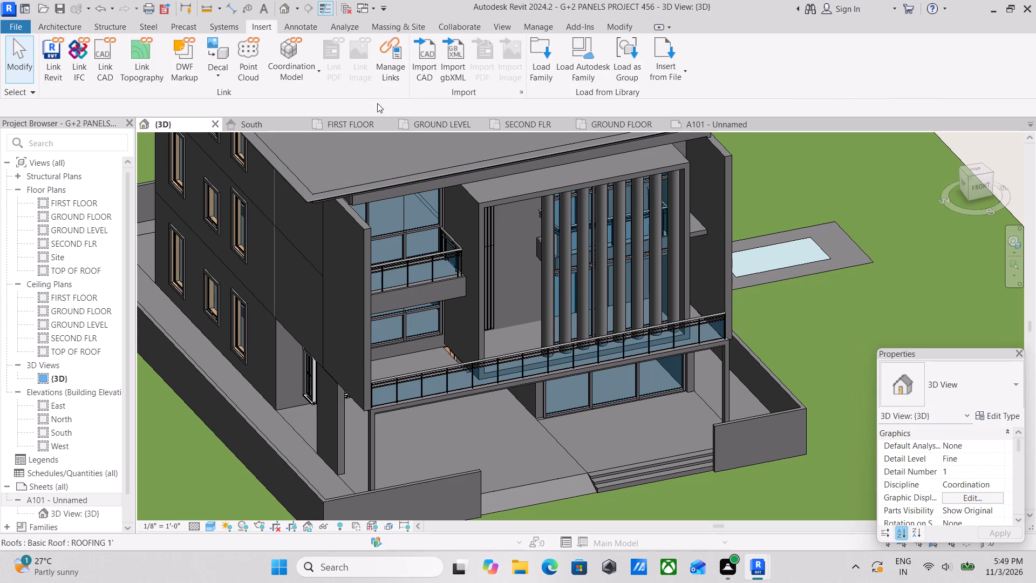
pyautogui.click(542, 57)
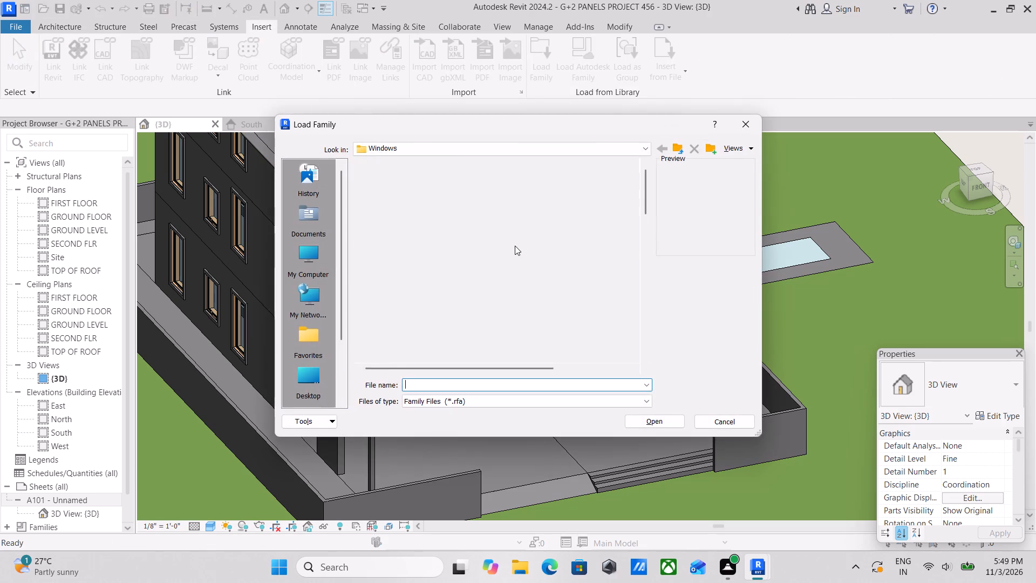
pyautogui.click(750, 128)
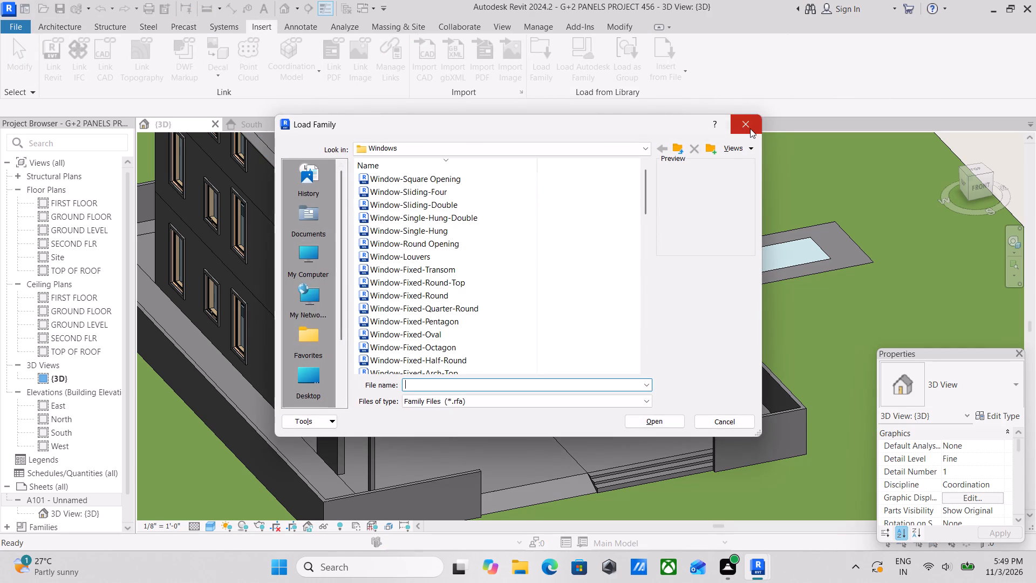
pyautogui.click(541, 49)
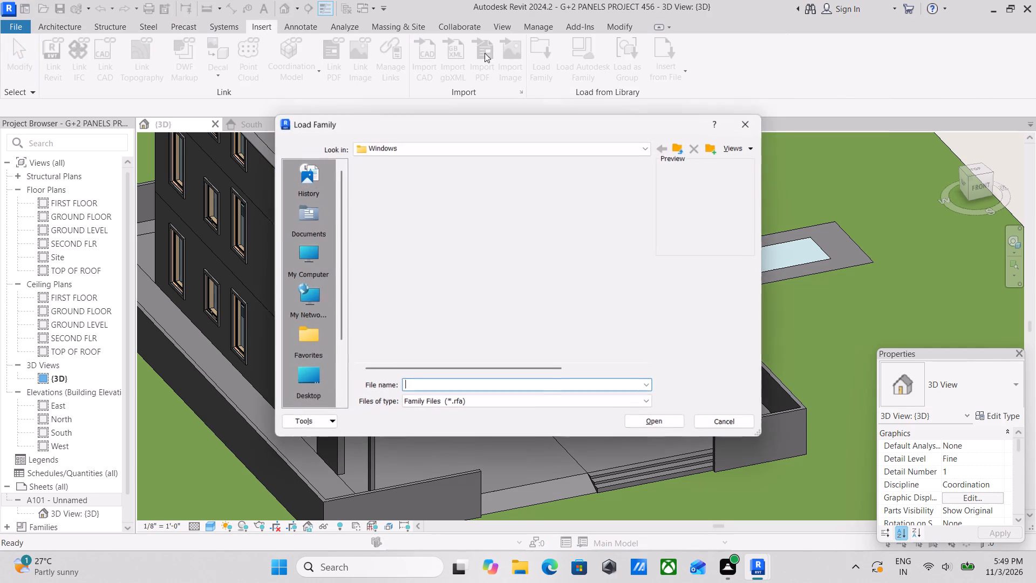
pyautogui.scroll(3, 311, 185)
pyautogui.doubleClick(315, 179)
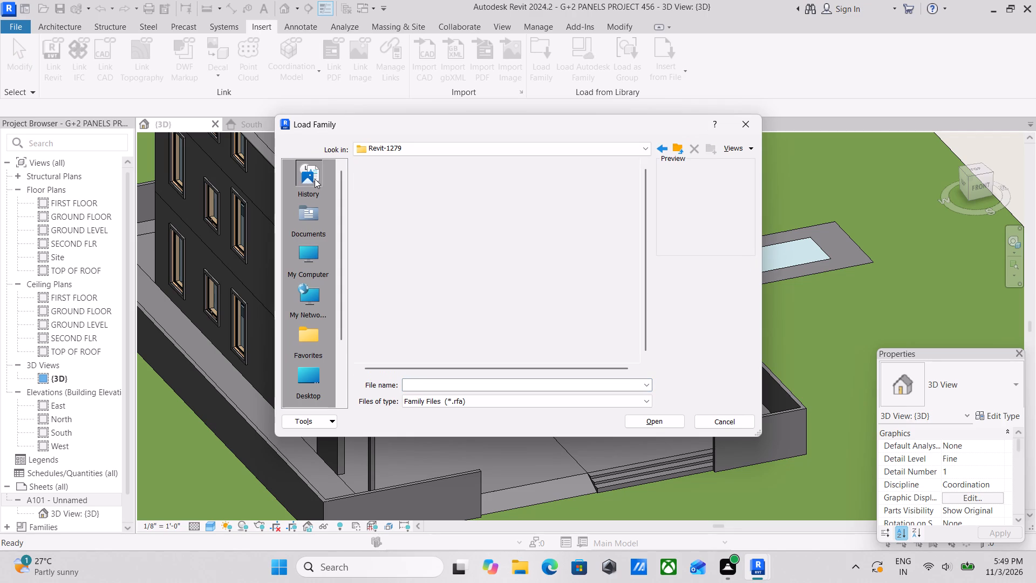
pyautogui.doubleClick(321, 223)
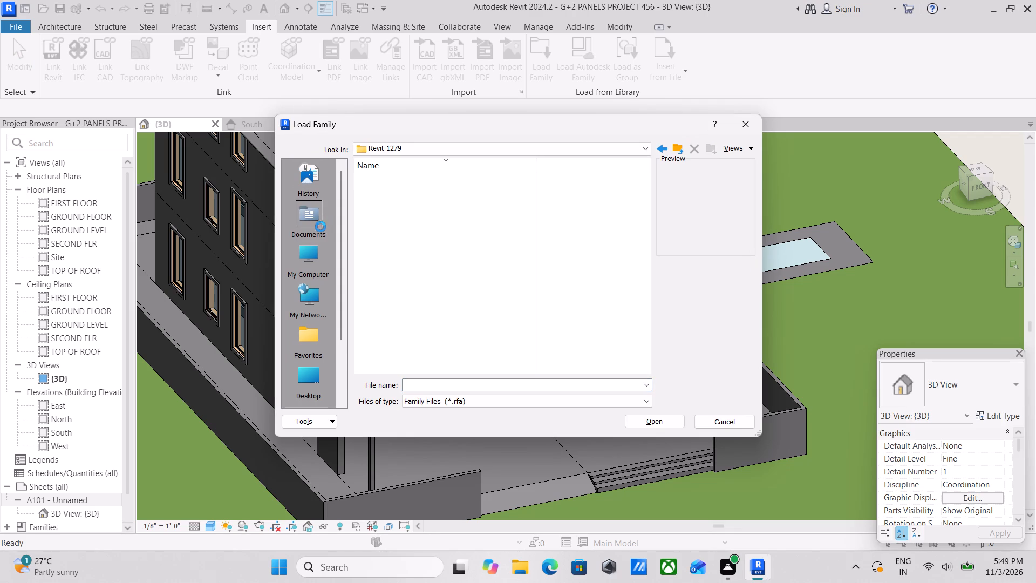
pyautogui.scroll(-2, 319, 229)
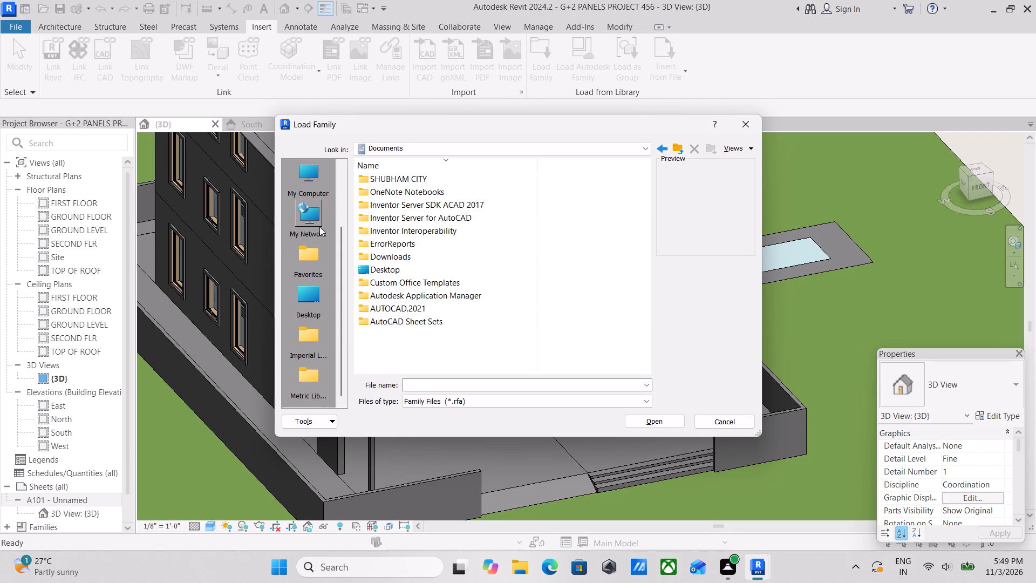
pyautogui.scroll(6, 341, 157)
pyautogui.doubleClick(318, 193)
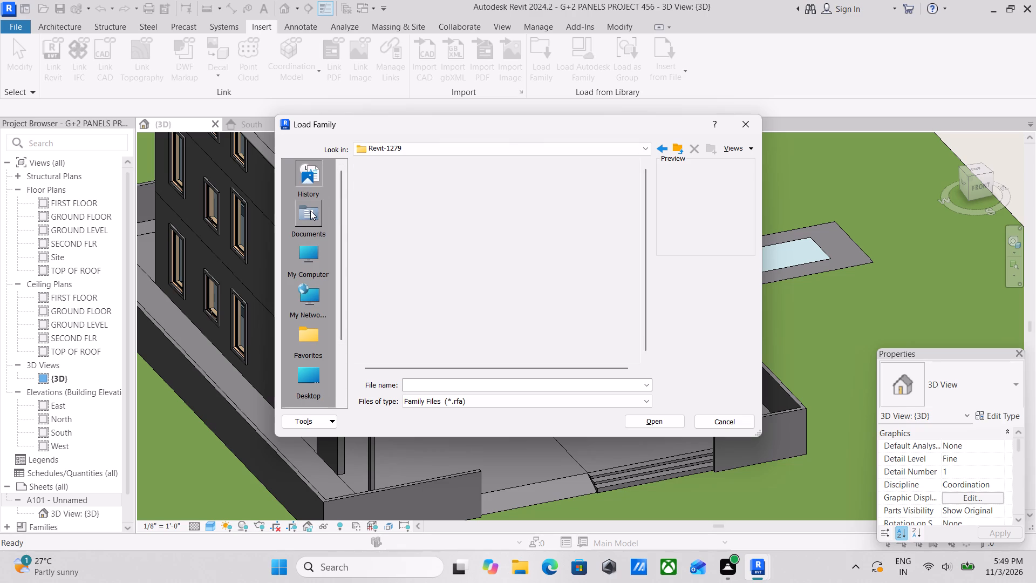
pyautogui.doubleClick(310, 211)
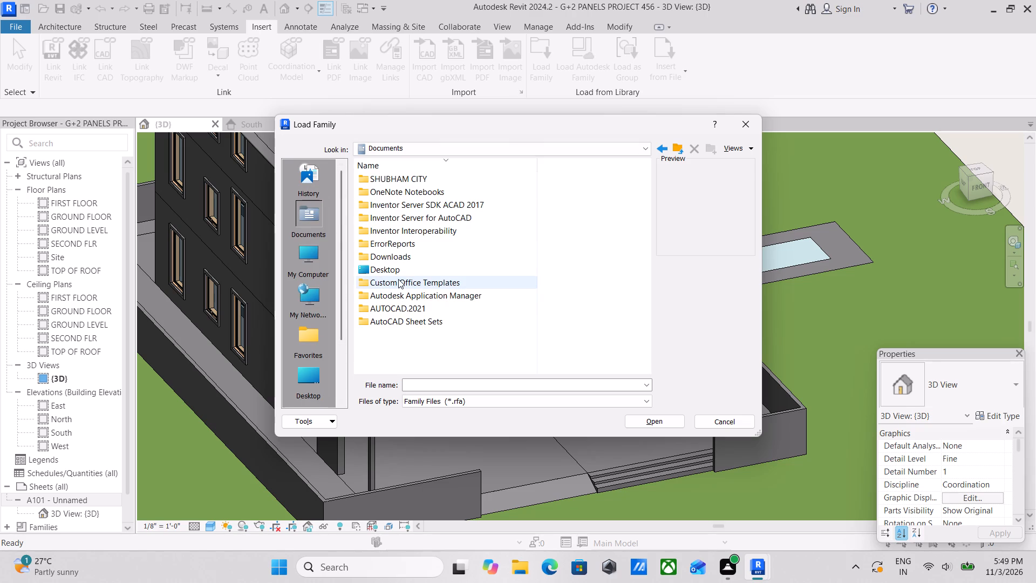
pyautogui.doubleClick(400, 174)
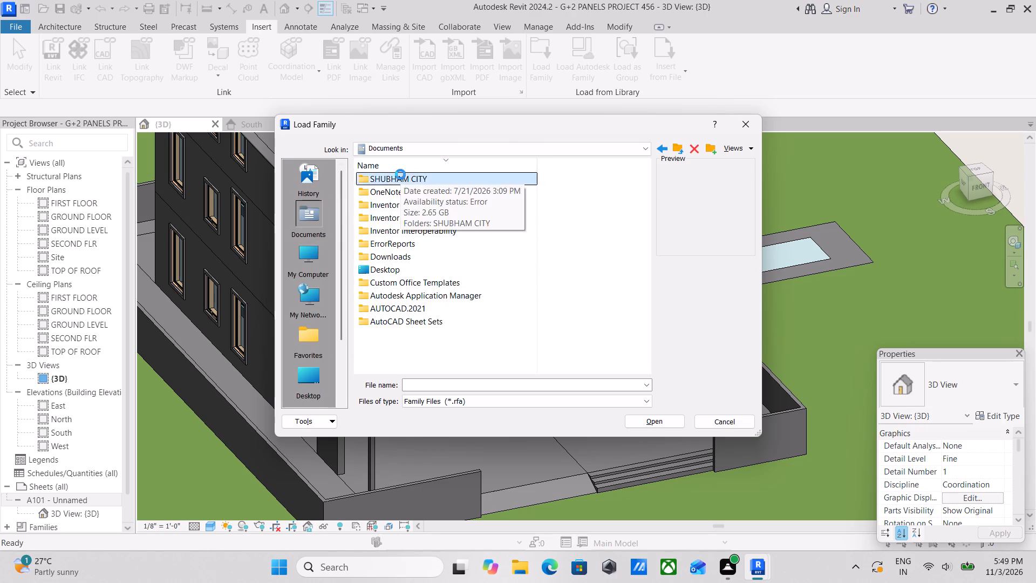
pyautogui.doubleClick(403, 180)
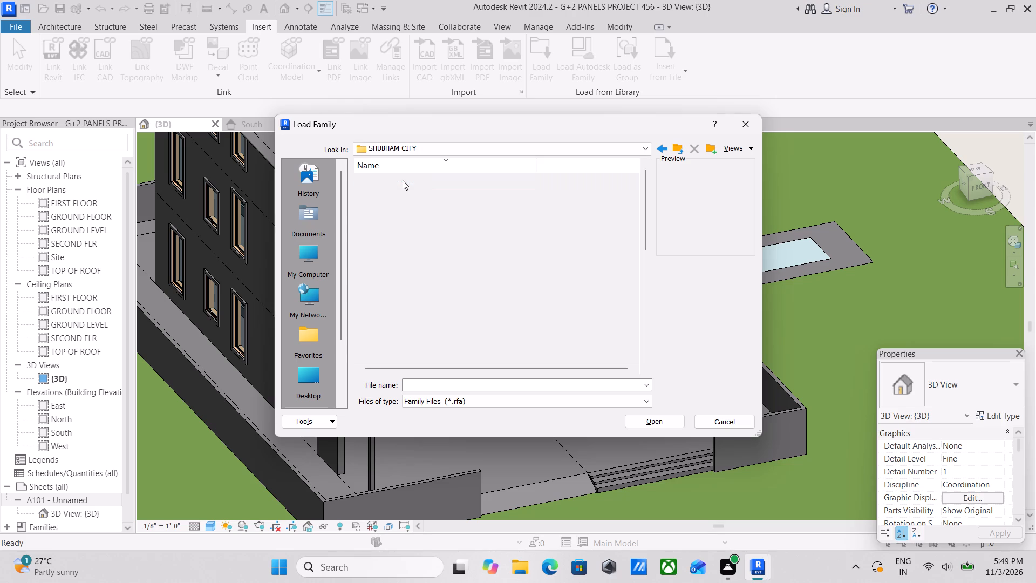
pyautogui.scroll(-4, 417, 279)
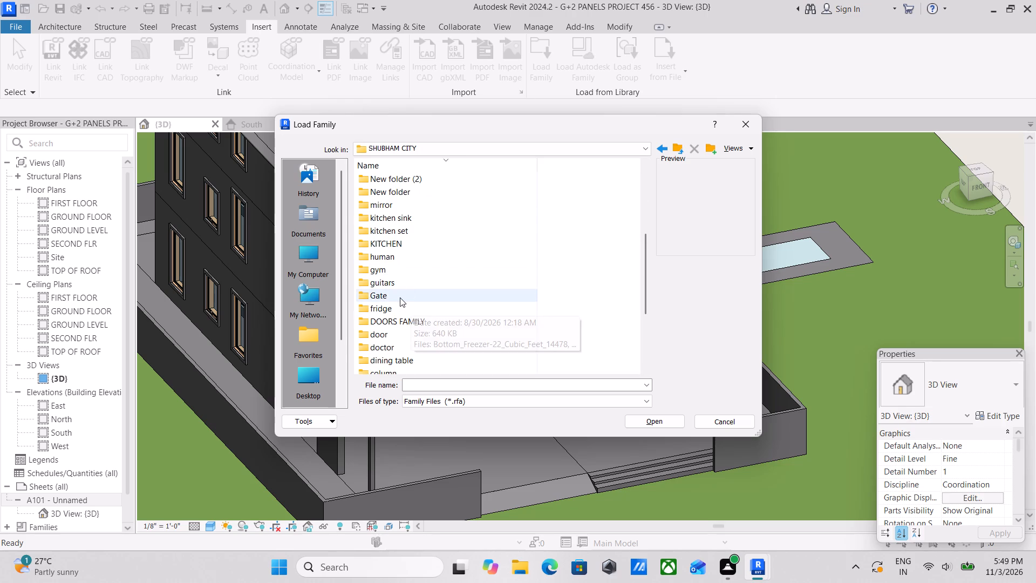
pyautogui.tripleClick(400, 297)
# Compare the previews of the gate families in the Gate folder, from the Spanish and SHUBHAM gates to gate_16438.
pyautogui.click(414, 250)
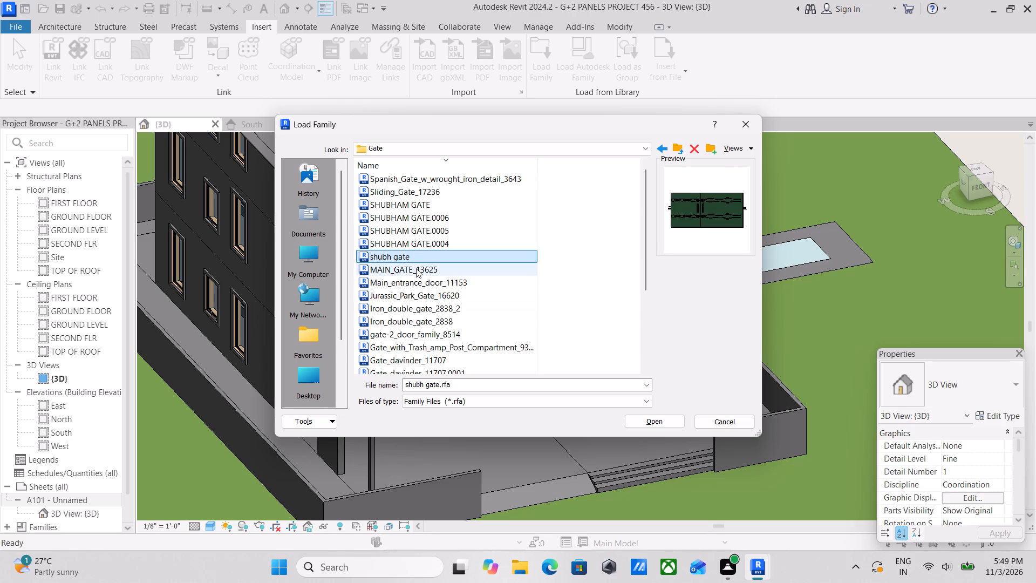
pyautogui.click(416, 270)
pyautogui.click(413, 238)
pyautogui.click(412, 215)
pyautogui.click(413, 203)
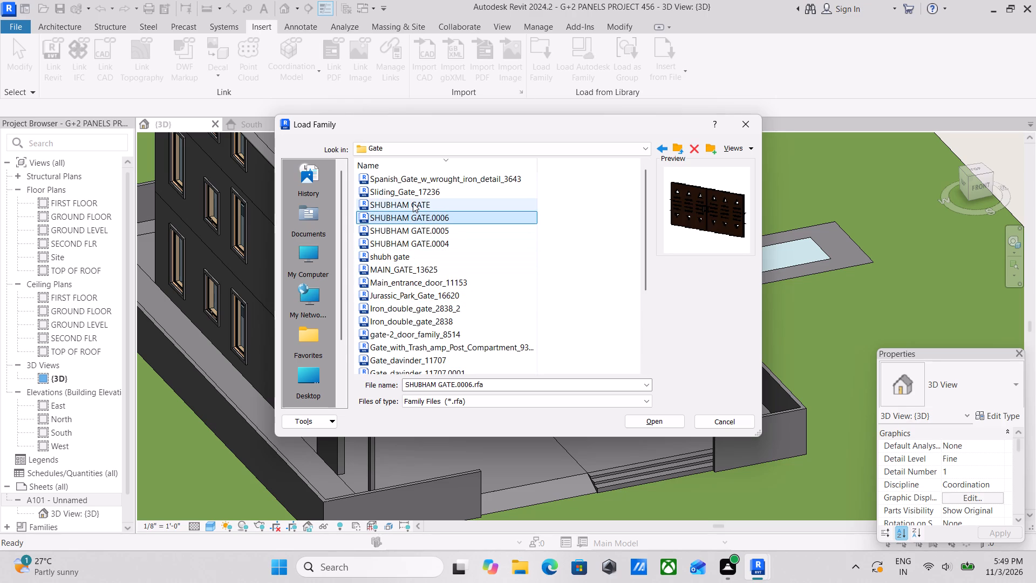
pyautogui.click(413, 188)
pyautogui.click(413, 183)
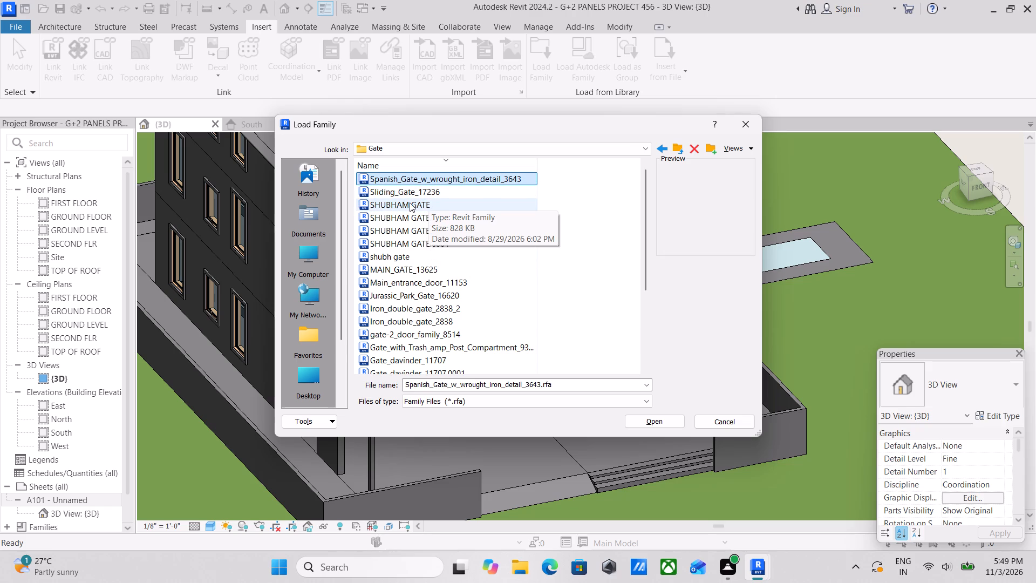
pyautogui.click(410, 202)
pyautogui.click(410, 297)
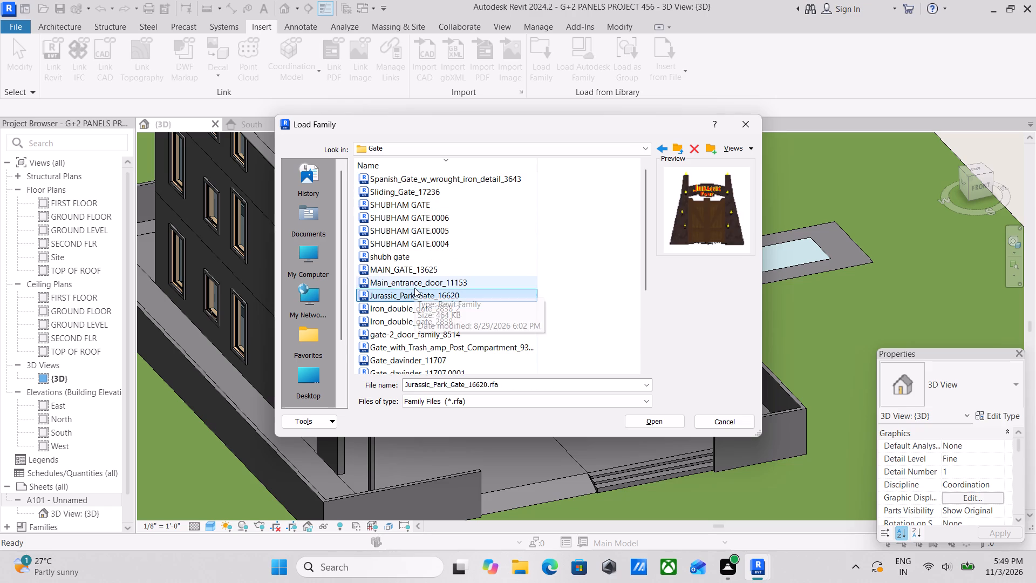
pyautogui.click(414, 288)
pyautogui.click(417, 313)
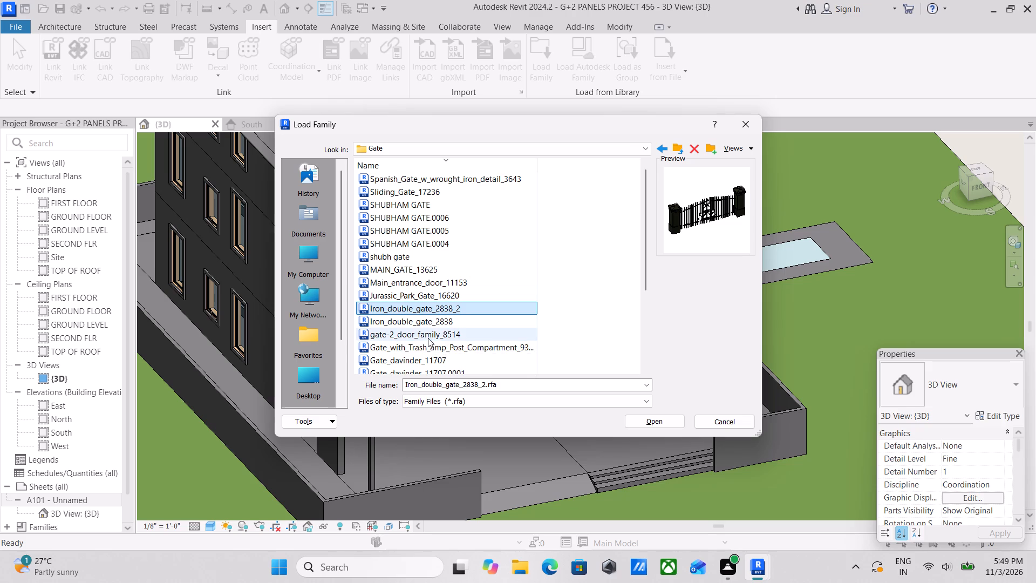
pyautogui.click(421, 335)
pyautogui.click(415, 320)
pyautogui.scroll(-1, 422, 331)
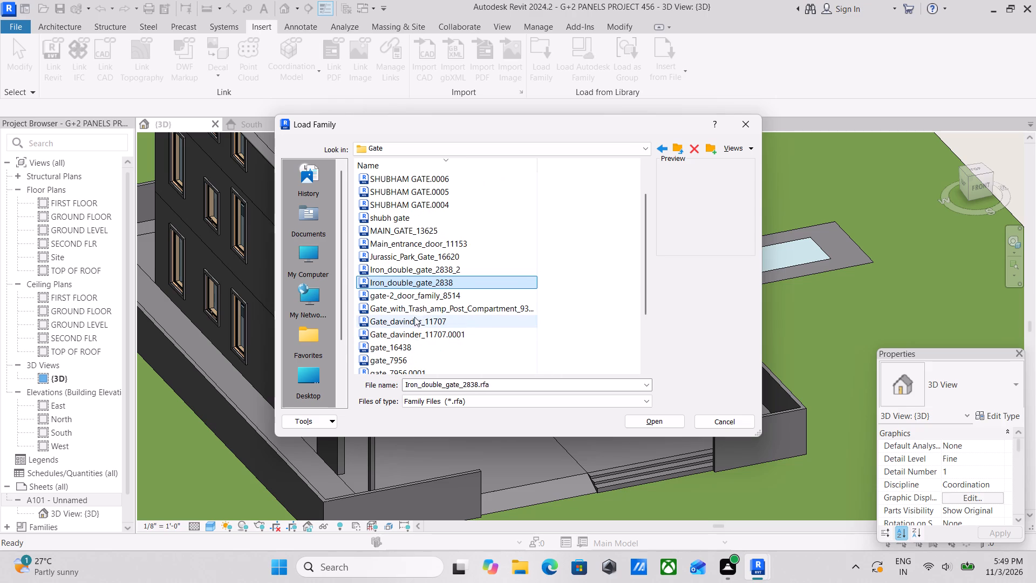
pyautogui.click(413, 299)
pyautogui.click(417, 310)
pyautogui.scroll(-1, 412, 338)
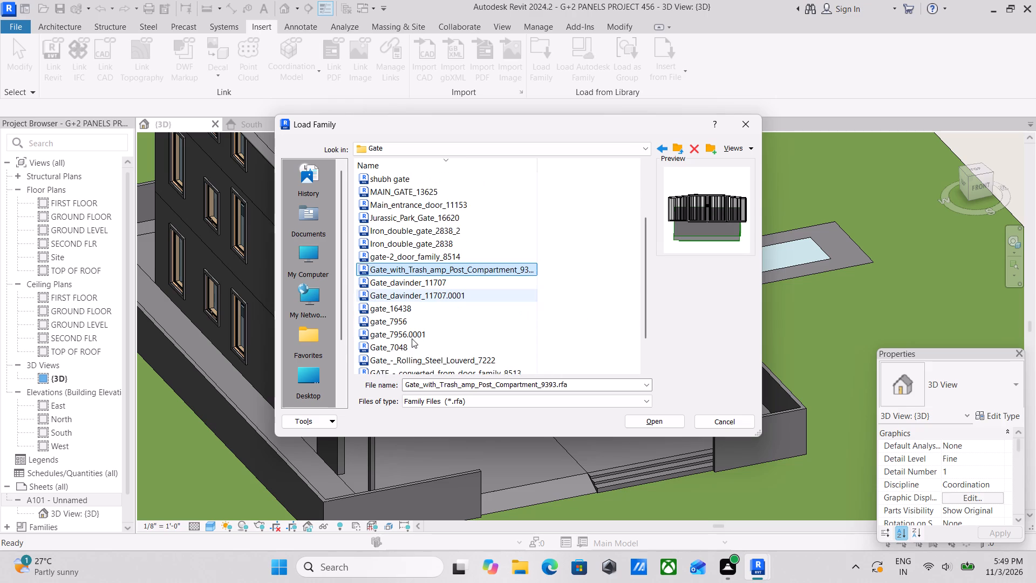
pyautogui.click(405, 290)
pyautogui.click(406, 286)
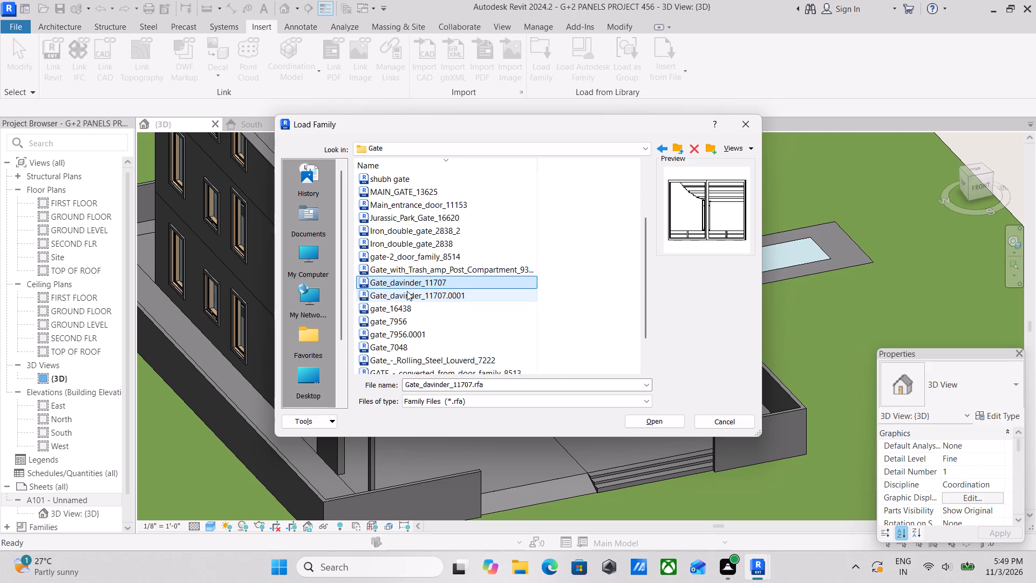
pyautogui.click(407, 299)
pyautogui.click(400, 307)
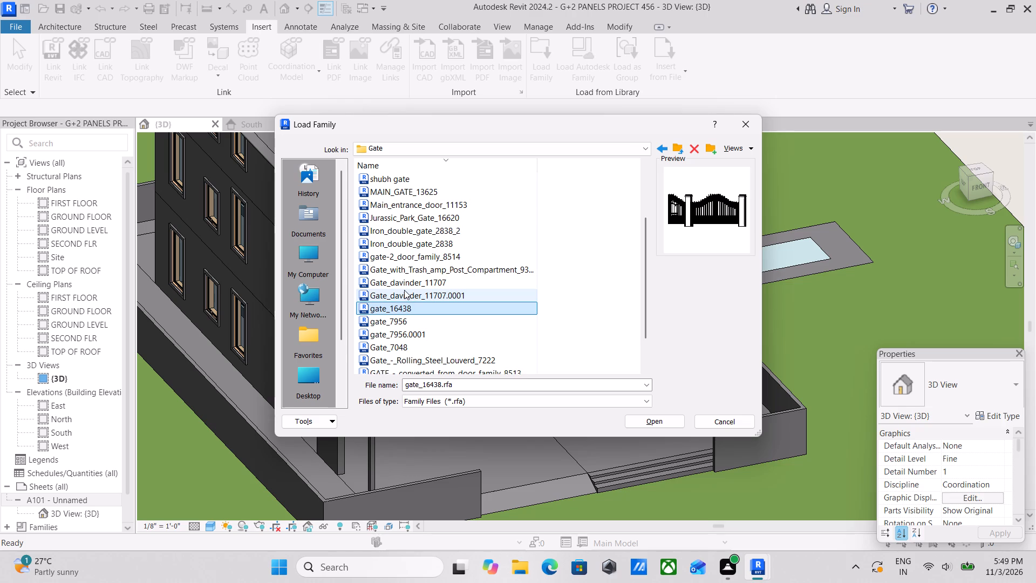
pyautogui.click(405, 288)
pyautogui.click(405, 291)
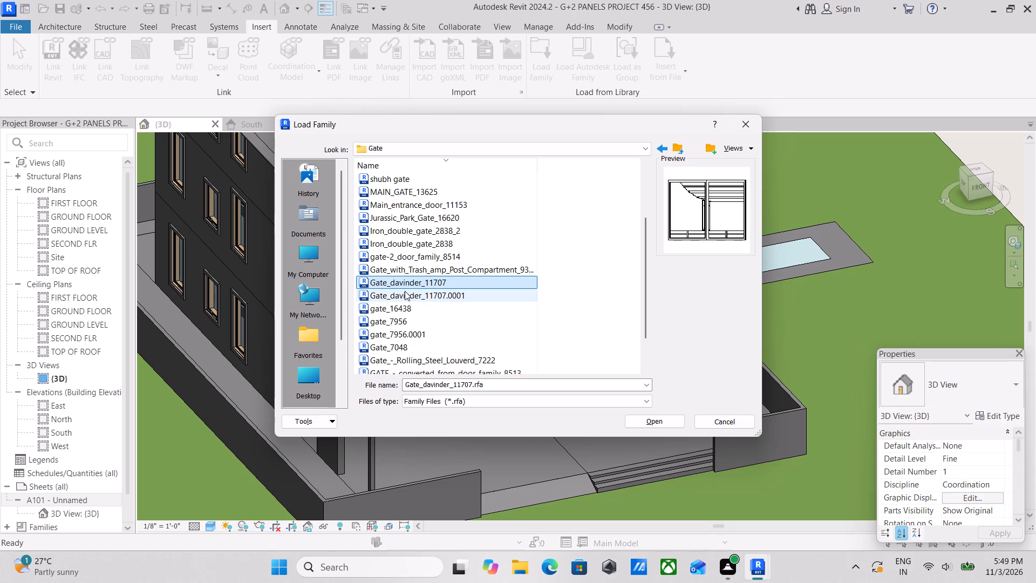
# Load the gate_7956 family into the project.
pyautogui.click(394, 320)
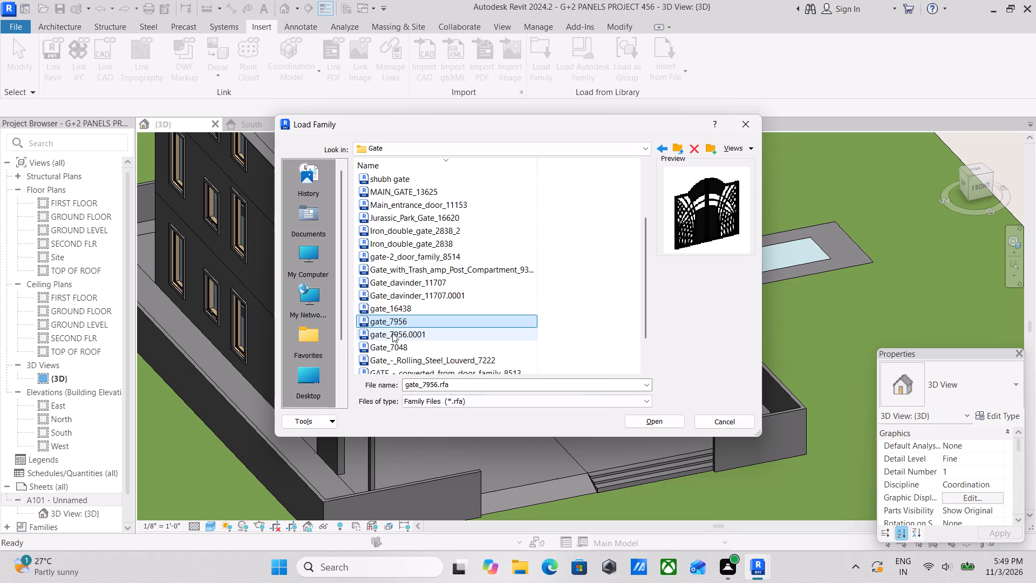
pyautogui.click(392, 333)
pyautogui.click(392, 334)
pyautogui.click(393, 317)
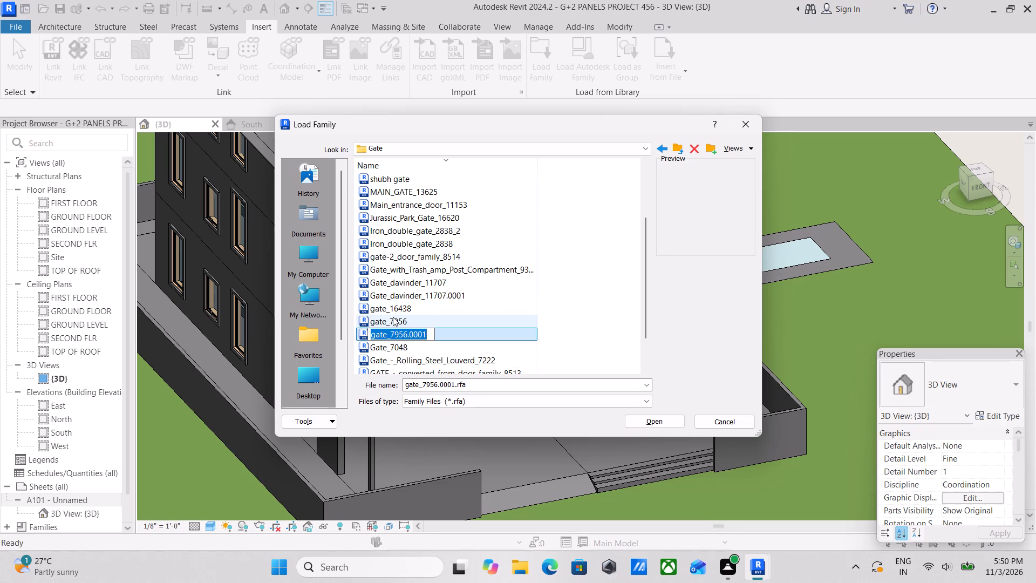
pyautogui.click(651, 426)
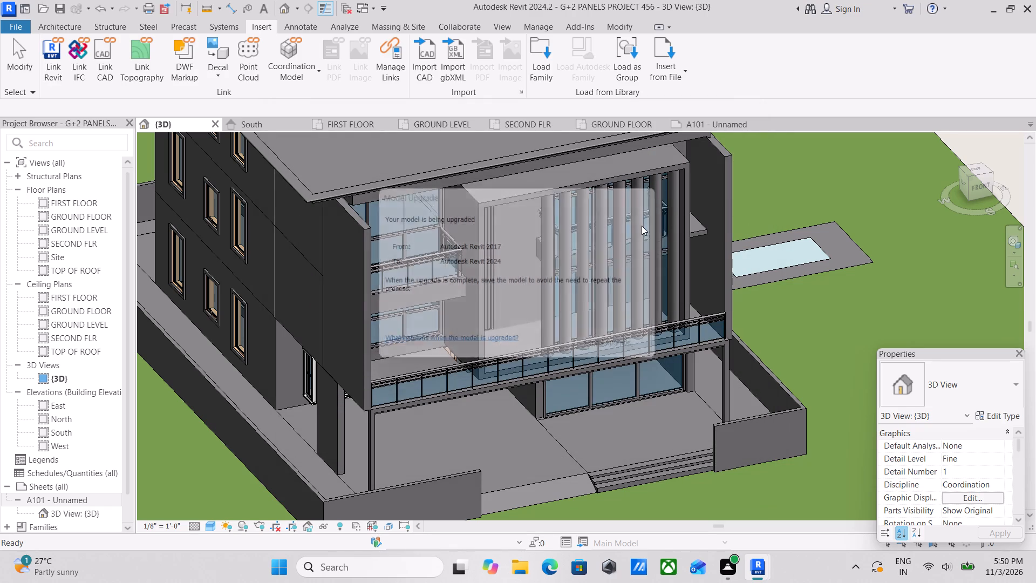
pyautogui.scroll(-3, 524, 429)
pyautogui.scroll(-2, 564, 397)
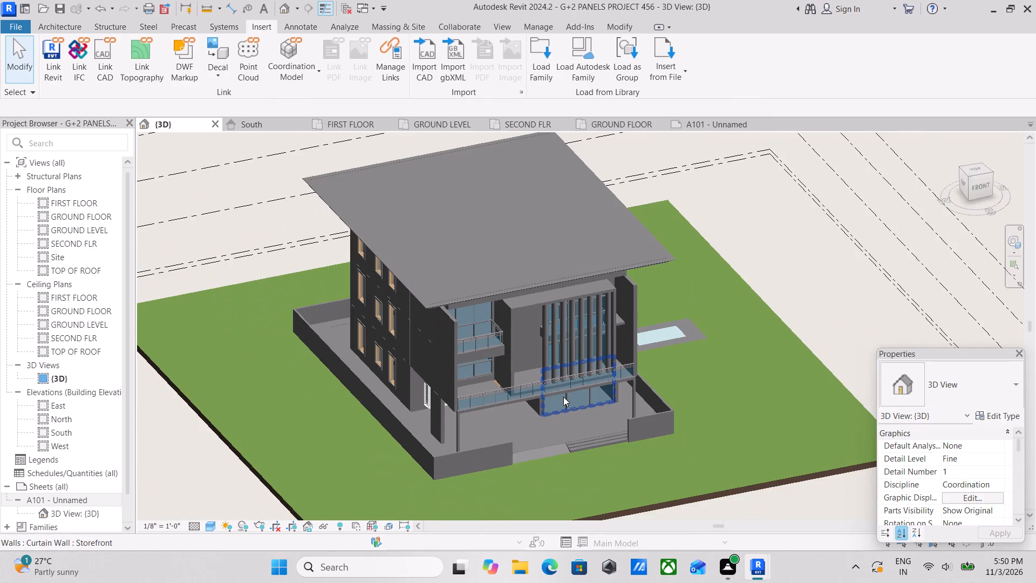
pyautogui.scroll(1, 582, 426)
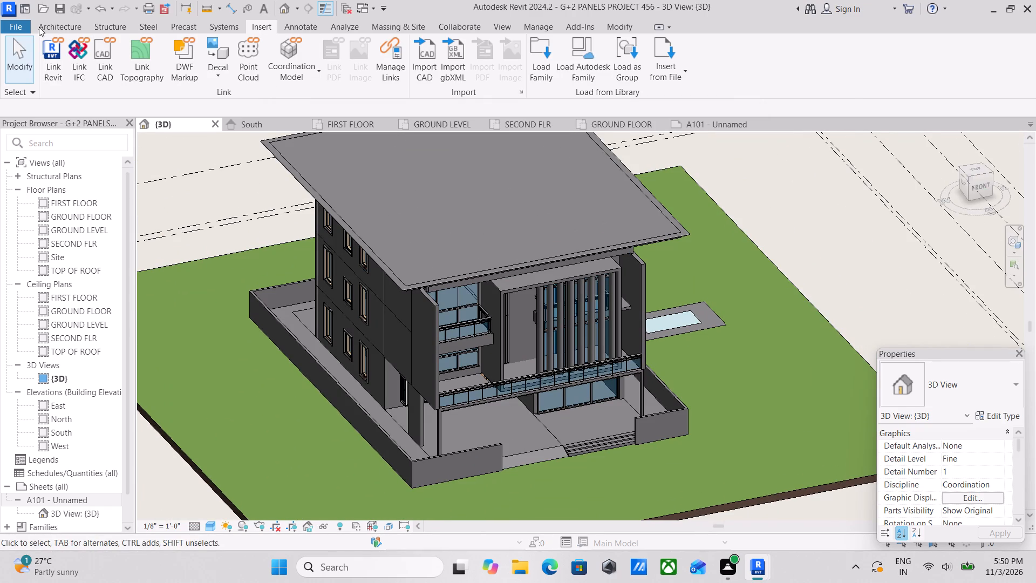
# Place a gate_7956 component in the GROUND FLOOR plan, in line with the western front wall, its centre 4'-0" from the wall's end.
pyautogui.click(39, 25)
pyautogui.click(160, 74)
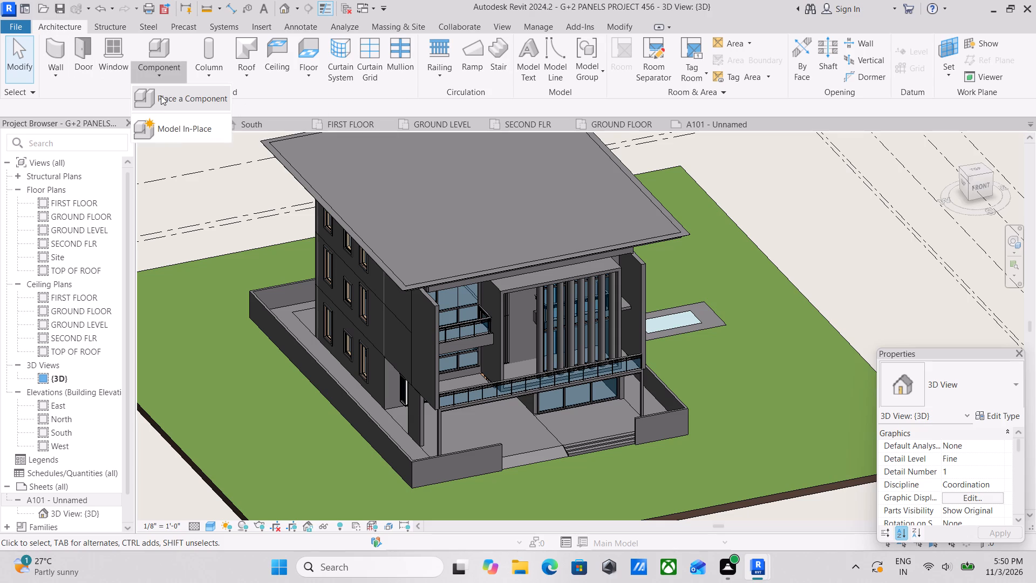
pyautogui.click(161, 96)
pyautogui.scroll(3, 556, 474)
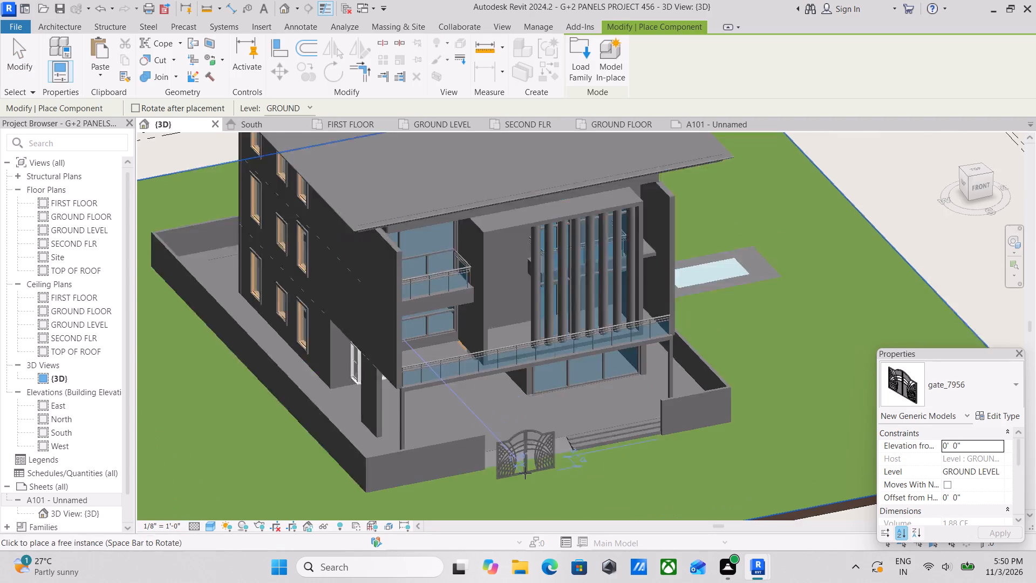
pyautogui.scroll(9, 525, 473)
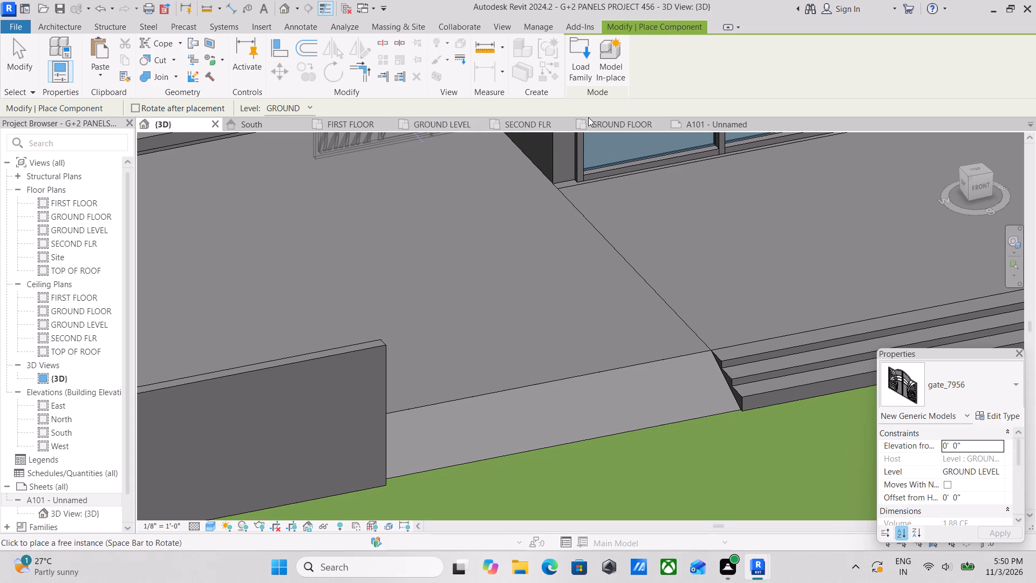
pyautogui.click(605, 121)
pyautogui.scroll(5, 577, 438)
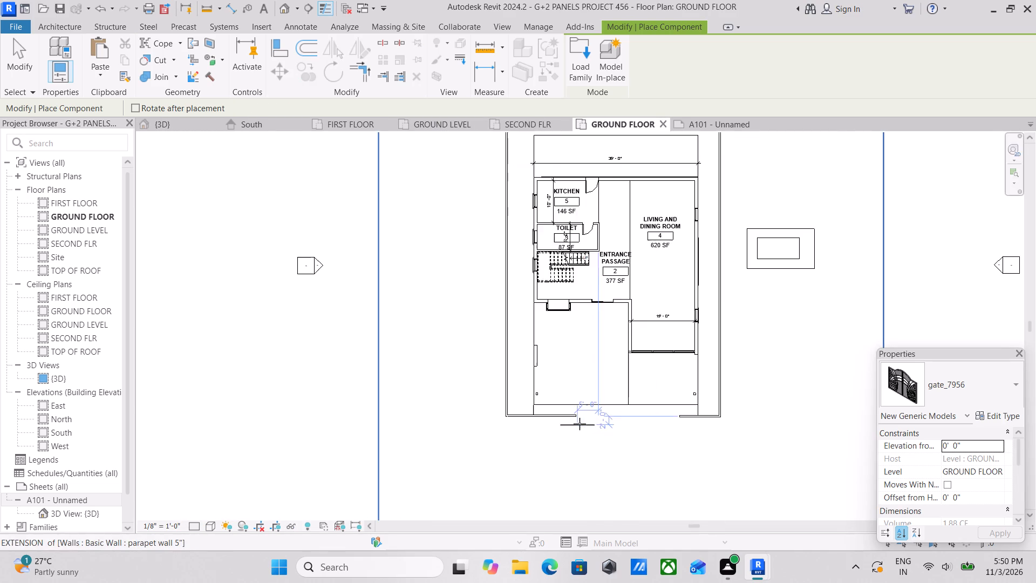
pyautogui.scroll(13, 580, 424)
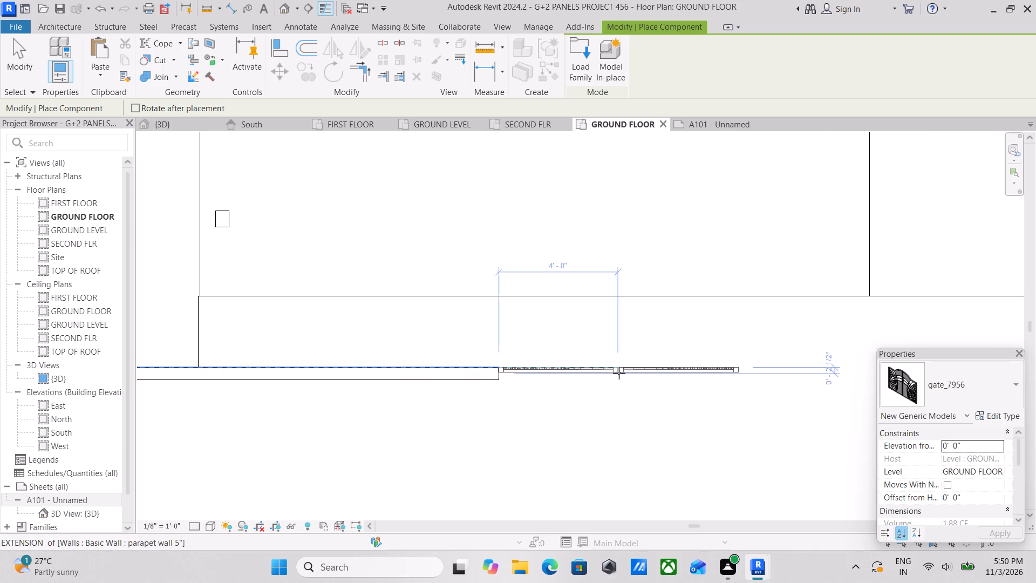
pyautogui.click(619, 369)
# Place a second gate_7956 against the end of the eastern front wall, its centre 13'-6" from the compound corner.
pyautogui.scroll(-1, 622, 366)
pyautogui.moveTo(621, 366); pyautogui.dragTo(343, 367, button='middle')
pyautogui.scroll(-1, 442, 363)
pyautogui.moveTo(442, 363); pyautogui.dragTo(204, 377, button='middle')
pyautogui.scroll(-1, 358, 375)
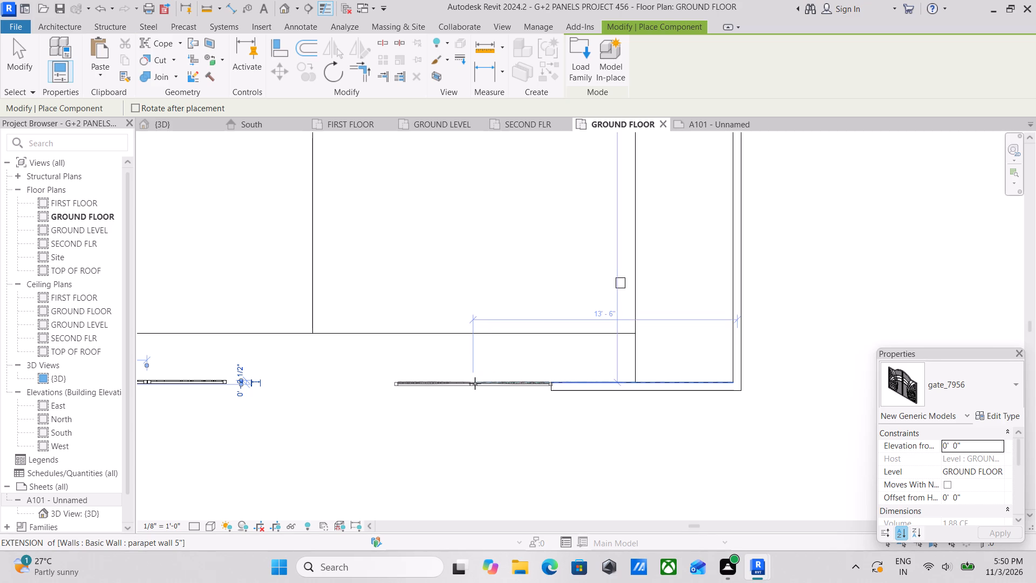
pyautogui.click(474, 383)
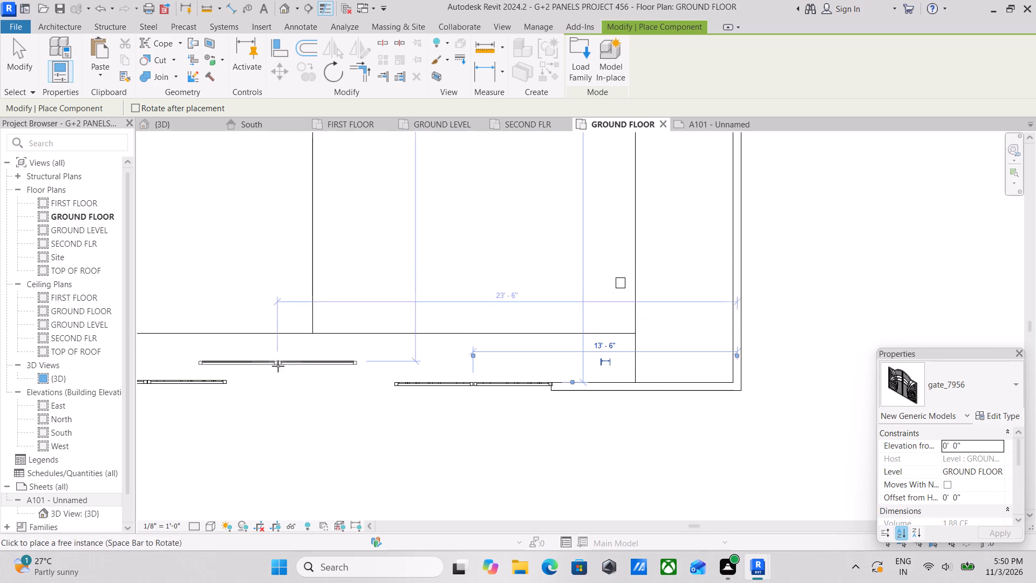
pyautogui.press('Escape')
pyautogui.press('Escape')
# Examine both gates in the front compound wall opening from several angles in the 3D view.
pyautogui.click(159, 123)
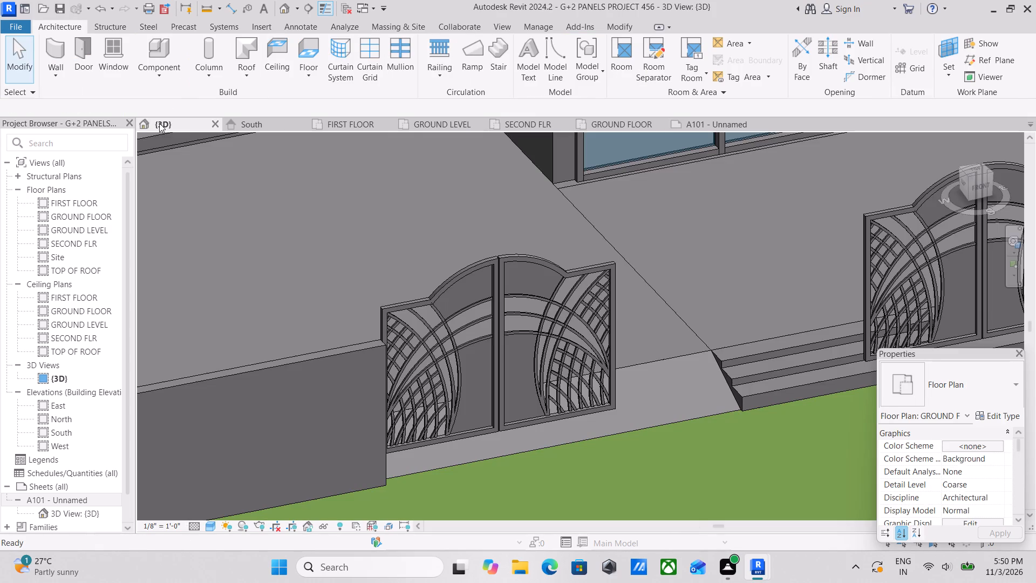
pyautogui.scroll(-3, 354, 302)
pyautogui.scroll(-2, 435, 322)
pyautogui.scroll(-1, 584, 417)
pyautogui.keyDown('shift'); pyautogui.moveTo(584, 422); pyautogui.dragTo(408, 408, button='middle'); pyautogui.keyUp('shift')
pyautogui.moveTo(396, 409); pyautogui.dragTo(806, 397, button='middle')
pyautogui.scroll(-2, 491, 348)
pyautogui.moveTo(494, 349); pyautogui.dragTo(648, 413, button='middle')
pyautogui.scroll(2, 575, 338)
pyautogui.keyDown('shift'); pyautogui.moveTo(578, 341); pyautogui.dragTo(596, 357, button='middle'); pyautogui.keyUp('shift')
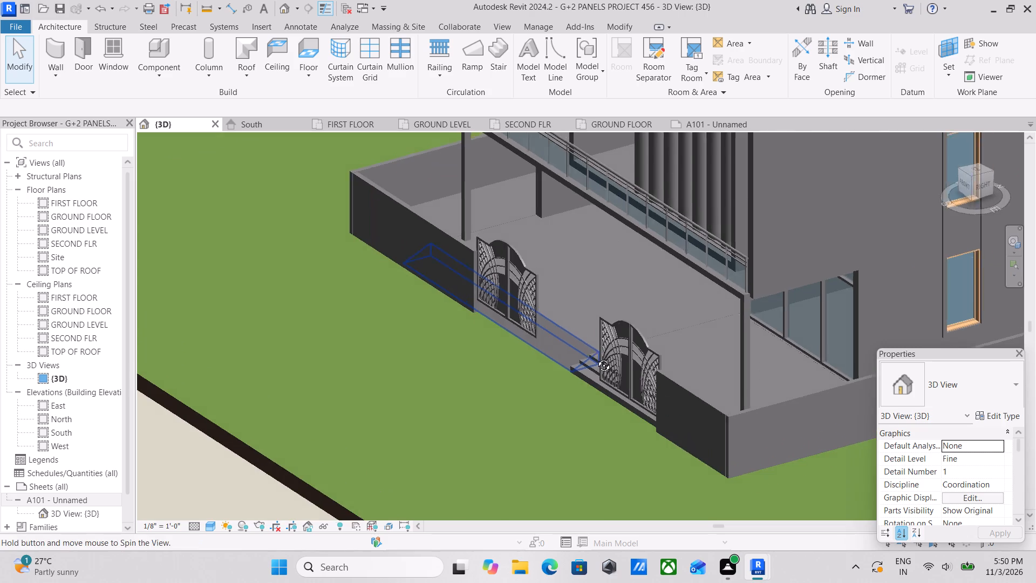
pyautogui.keyDown('shift'); pyautogui.moveTo(596, 357); pyautogui.dragTo(638, 378, button='middle'); pyautogui.keyUp('shift')
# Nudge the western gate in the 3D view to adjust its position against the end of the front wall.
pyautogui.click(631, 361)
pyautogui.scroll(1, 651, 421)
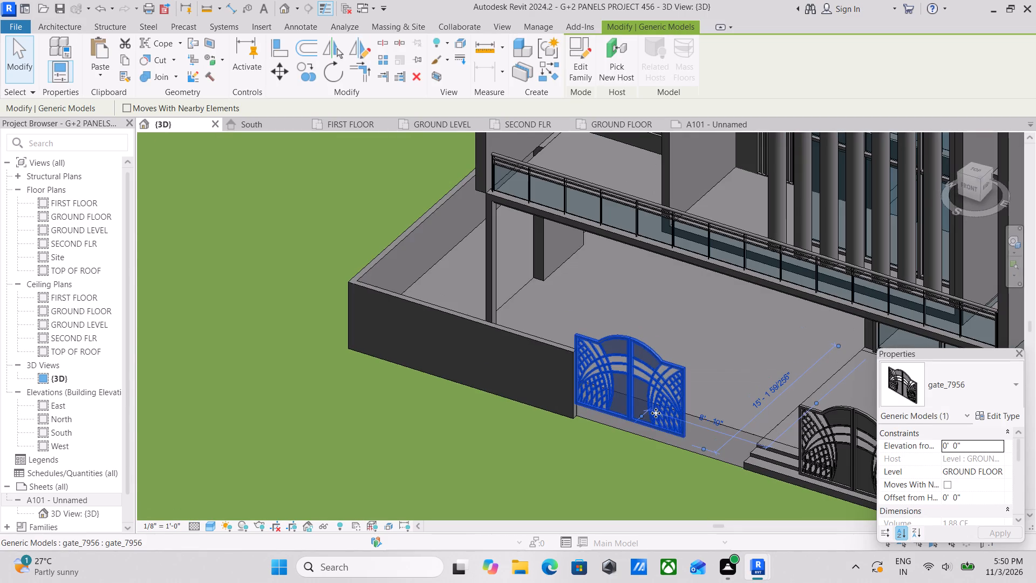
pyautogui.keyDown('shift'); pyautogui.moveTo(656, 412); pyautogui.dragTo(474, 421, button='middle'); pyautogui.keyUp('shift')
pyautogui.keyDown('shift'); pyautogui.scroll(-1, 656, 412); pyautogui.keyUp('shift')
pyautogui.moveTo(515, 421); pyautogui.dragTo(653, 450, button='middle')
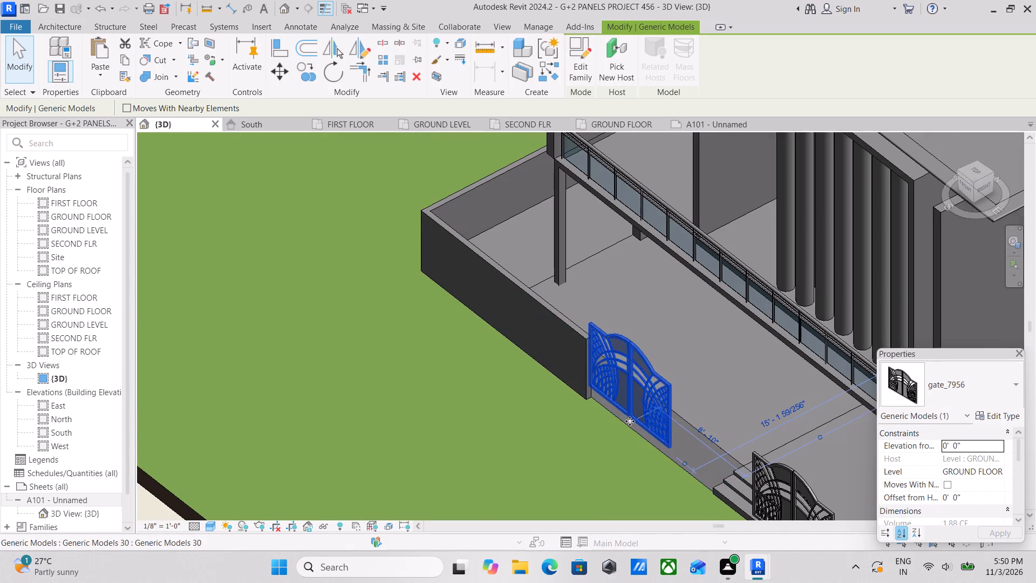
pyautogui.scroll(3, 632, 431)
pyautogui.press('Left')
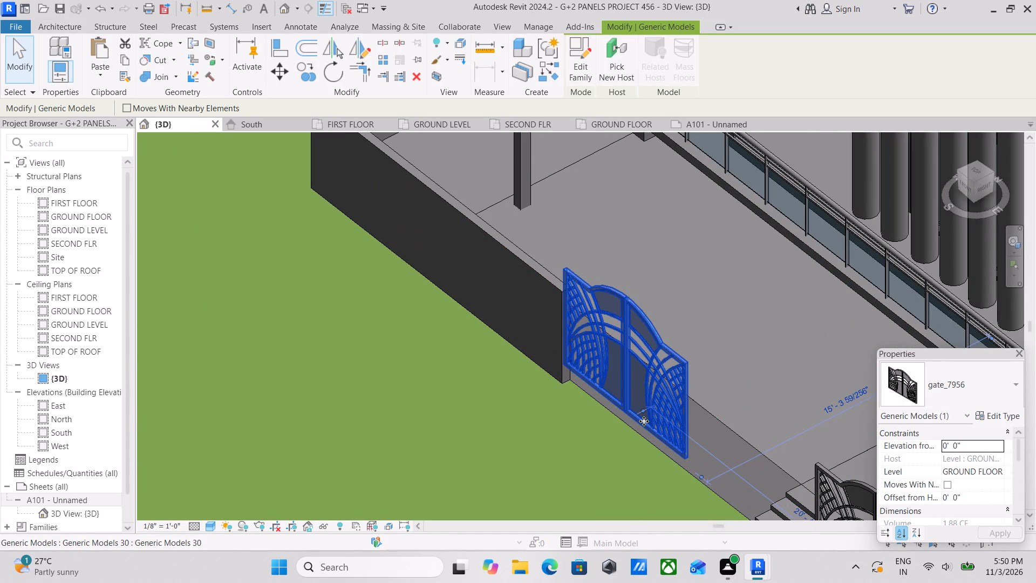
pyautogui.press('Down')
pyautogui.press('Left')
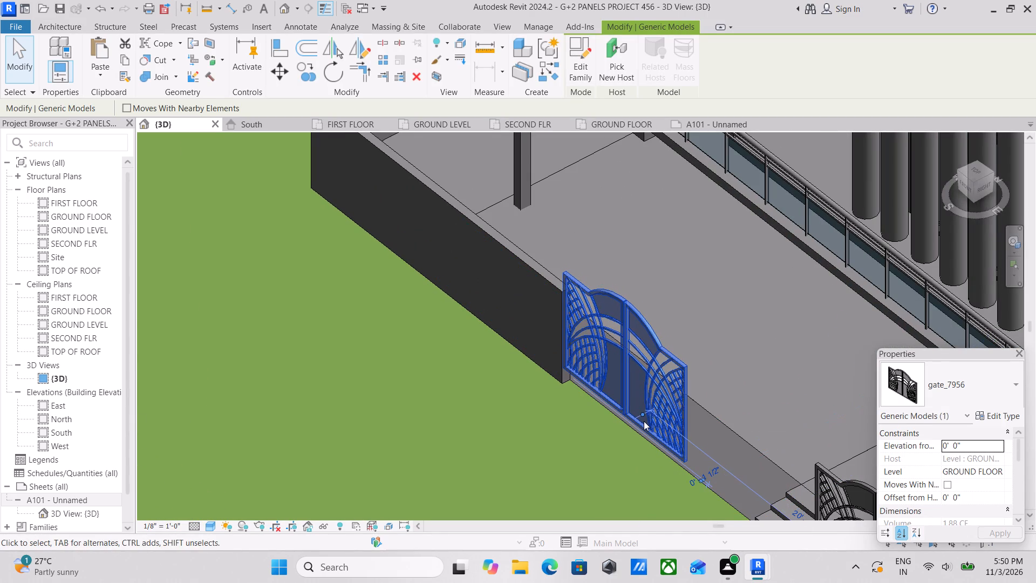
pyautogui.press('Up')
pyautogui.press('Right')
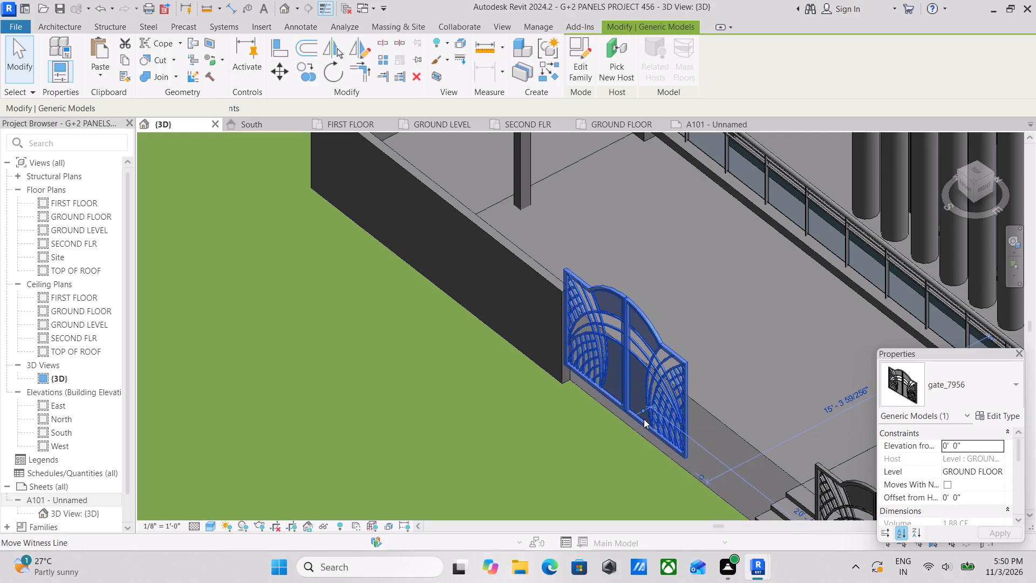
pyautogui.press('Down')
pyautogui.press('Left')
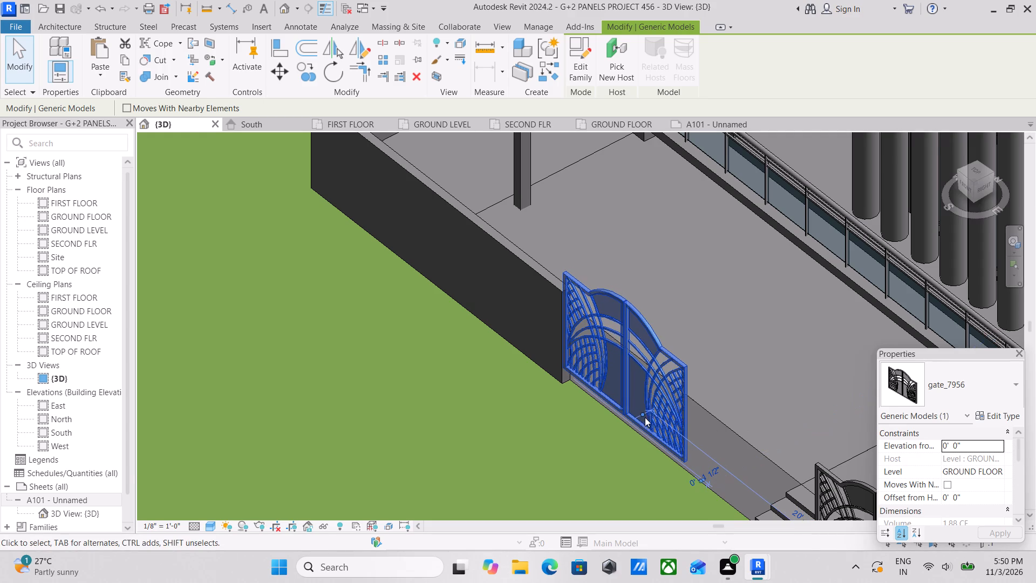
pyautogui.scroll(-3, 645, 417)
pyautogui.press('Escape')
# Examine the gates' alignment with the front compound wall from above, the side and the front.
pyautogui.scroll(-2, 646, 410)
pyautogui.keyDown('shift'); pyautogui.moveTo(641, 399); pyautogui.dragTo(562, 449, button='middle'); pyautogui.keyUp('shift')
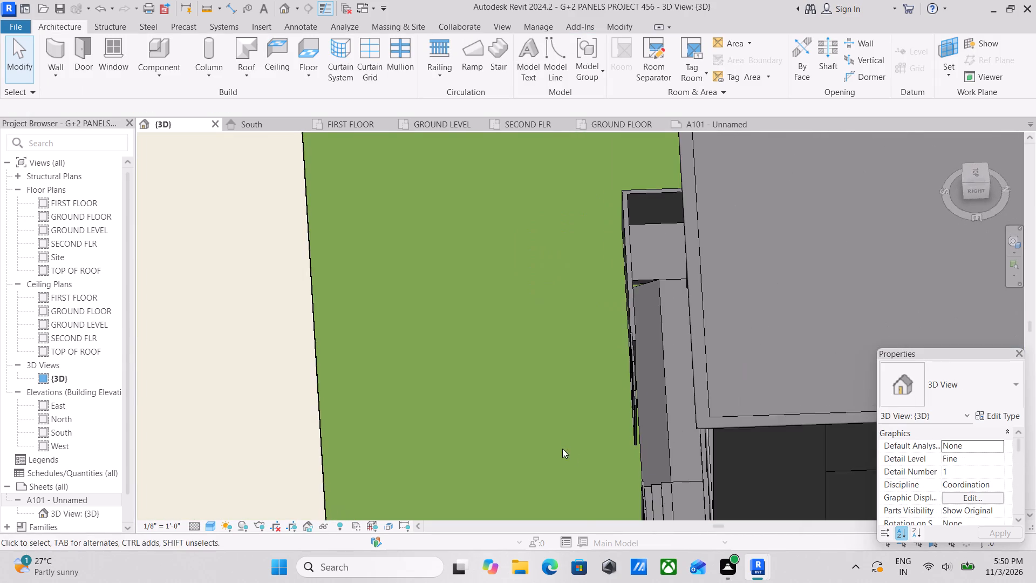
pyautogui.keyDown('shift'); pyautogui.moveTo(566, 430); pyautogui.dragTo(769, 362, button='middle'); pyautogui.keyUp('shift')
pyautogui.keyDown('shift'); pyautogui.moveTo(657, 393); pyautogui.dragTo(824, 480, button='middle'); pyautogui.keyUp('shift')
pyautogui.moveTo(574, 408); pyautogui.dragTo(629, 315, button='middle')
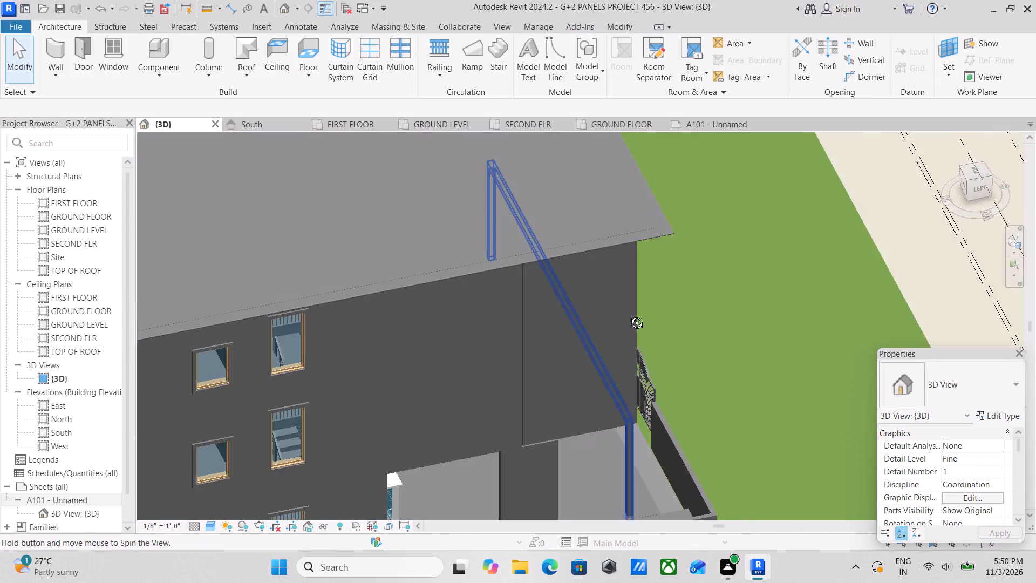
pyautogui.moveTo(629, 315); pyautogui.dragTo(495, 298, button='middle')
pyautogui.keyDown('shift'); pyautogui.scroll(-1, 495, 298); pyautogui.keyUp('shift')
pyautogui.keyDown('shift'); pyautogui.moveTo(643, 321); pyautogui.dragTo(564, 315, button='middle'); pyautogui.keyUp('shift')
pyautogui.scroll(1, 695, 378)
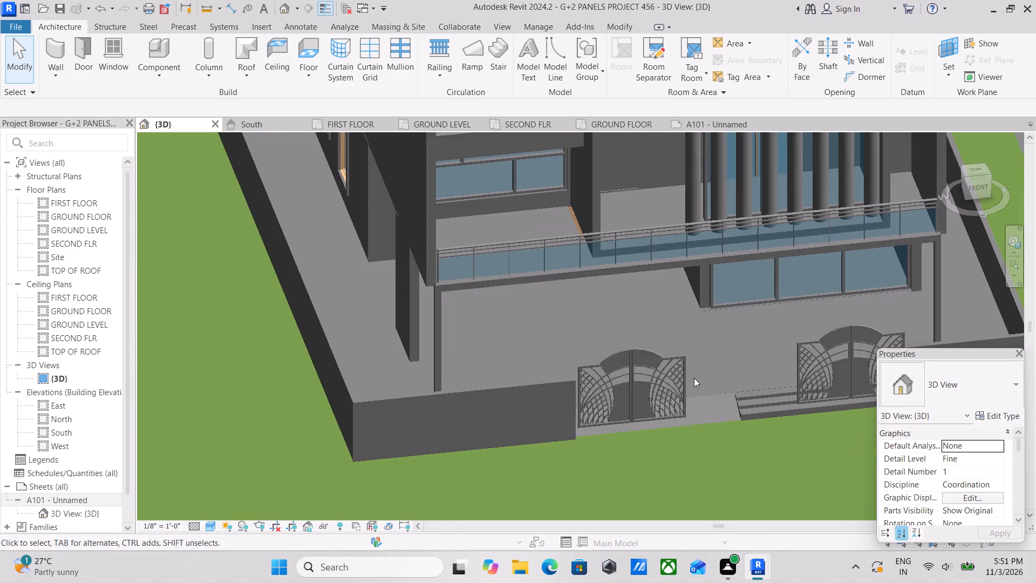
pyautogui.moveTo(694, 378); pyautogui.dragTo(593, 379, button='middle')
pyautogui.scroll(3, 592, 397)
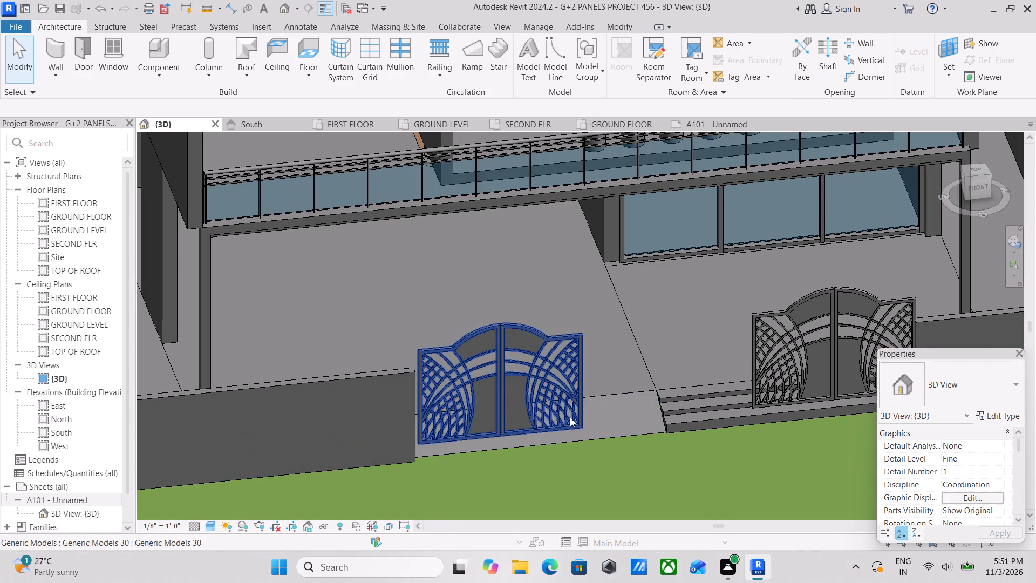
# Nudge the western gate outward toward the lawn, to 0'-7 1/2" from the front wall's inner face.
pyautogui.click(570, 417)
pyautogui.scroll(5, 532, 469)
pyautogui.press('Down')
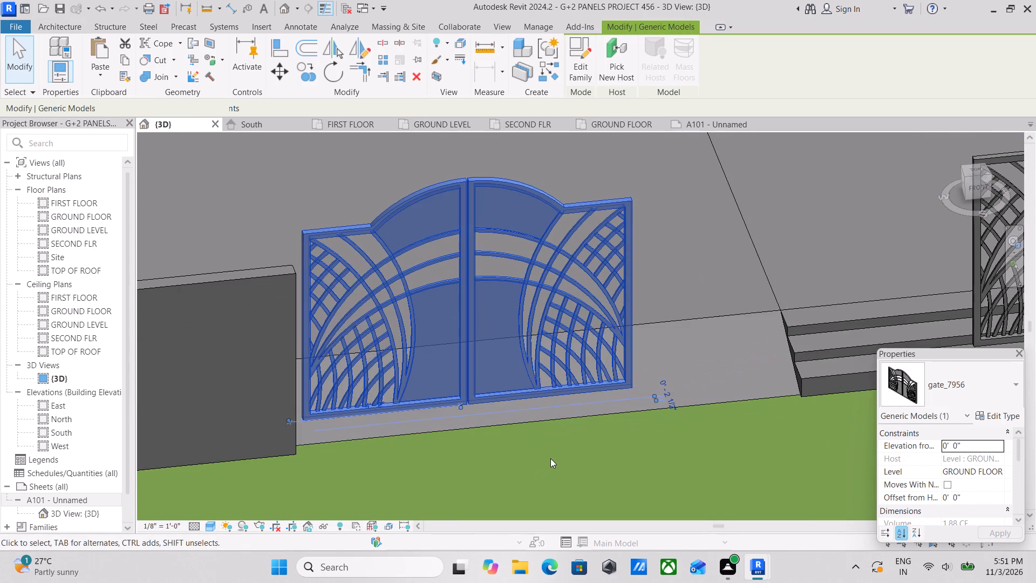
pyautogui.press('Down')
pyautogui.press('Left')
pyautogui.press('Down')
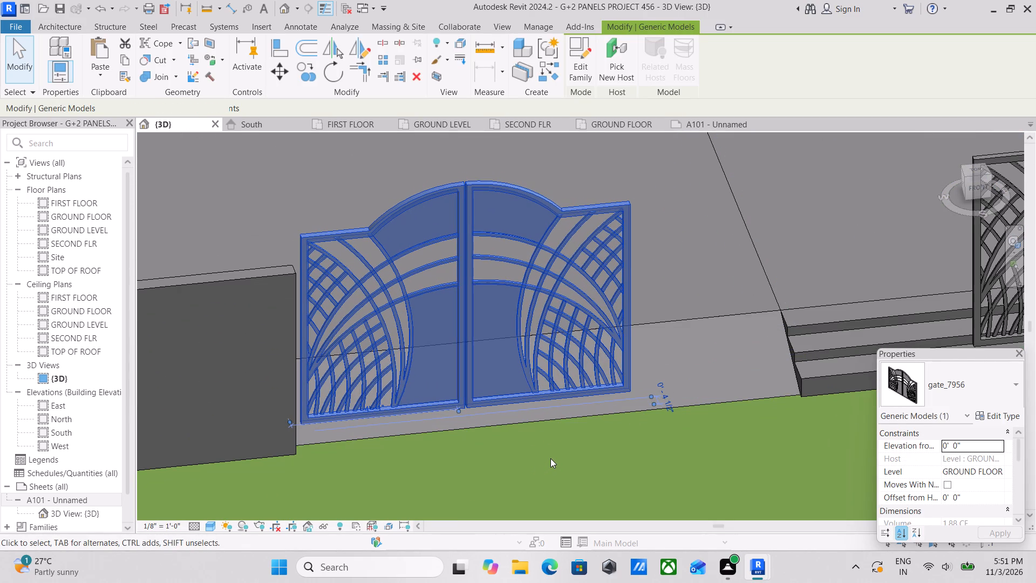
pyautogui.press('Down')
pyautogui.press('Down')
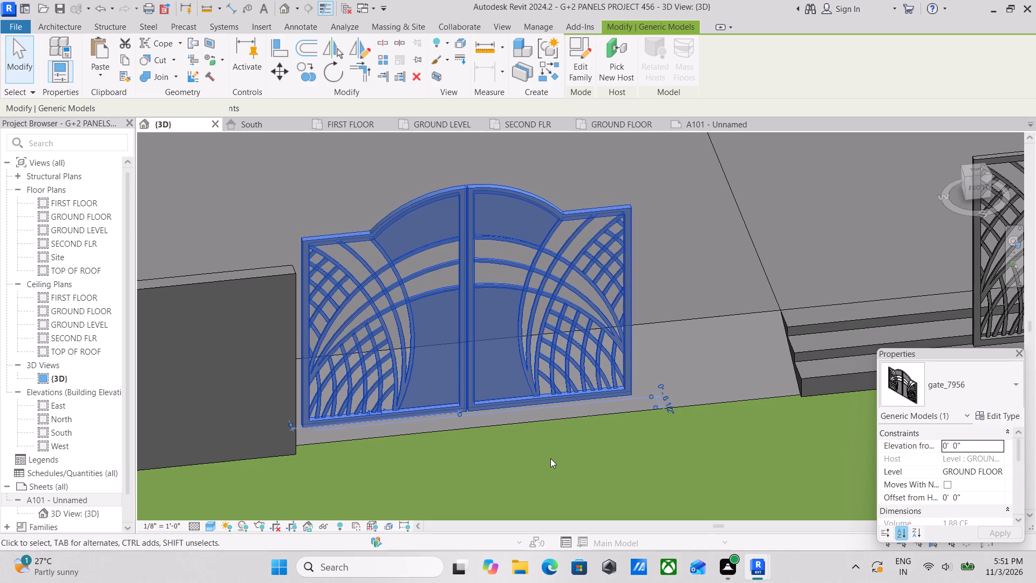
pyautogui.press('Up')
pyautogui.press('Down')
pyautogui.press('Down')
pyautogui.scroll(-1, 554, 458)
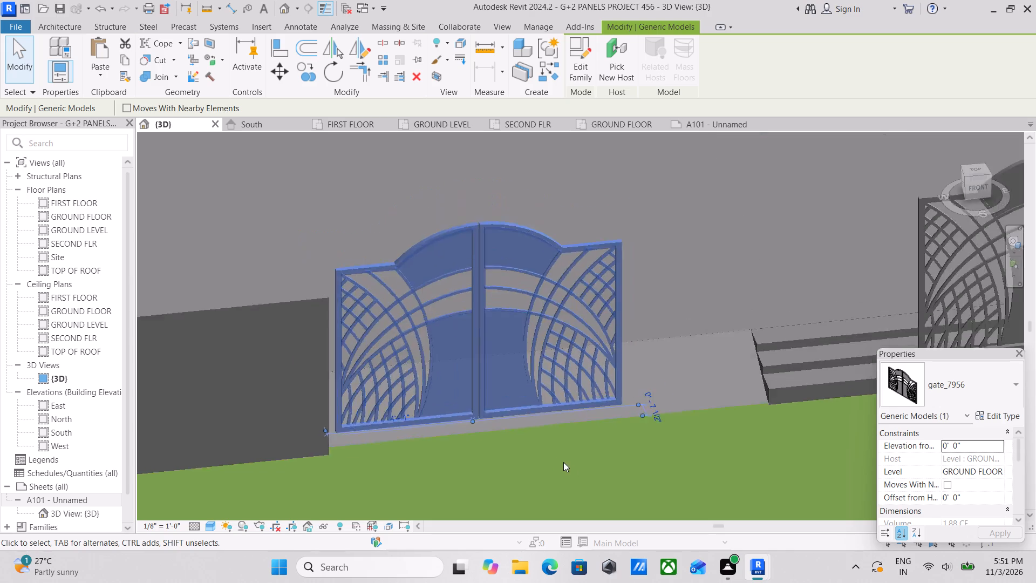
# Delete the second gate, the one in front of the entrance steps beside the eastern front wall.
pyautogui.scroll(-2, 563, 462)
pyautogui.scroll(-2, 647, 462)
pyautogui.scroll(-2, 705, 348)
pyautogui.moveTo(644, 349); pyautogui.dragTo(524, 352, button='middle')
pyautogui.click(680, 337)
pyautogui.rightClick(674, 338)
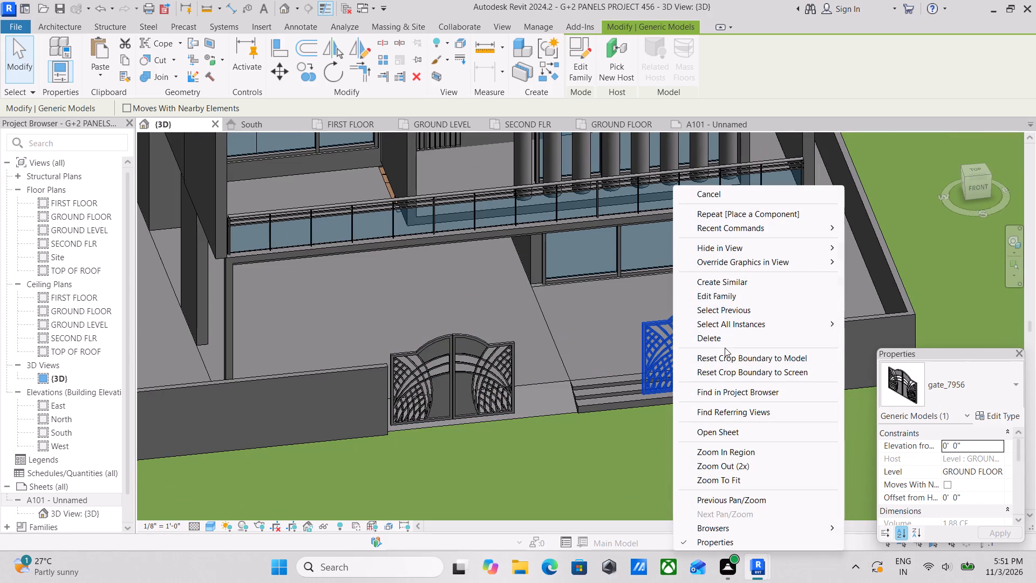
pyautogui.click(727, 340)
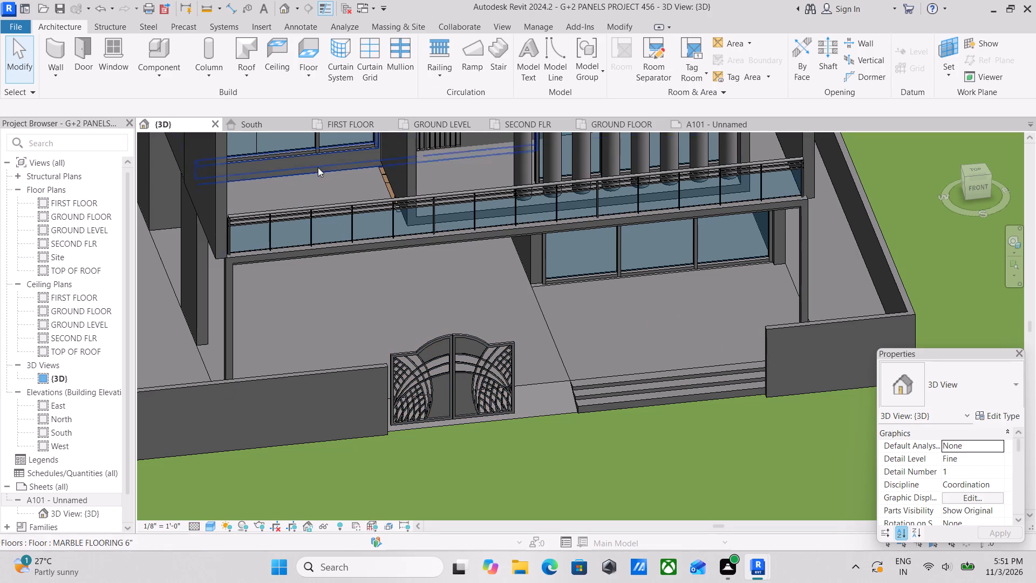
# Nudge the remaining gate in the GROUND FLOOR plan into the front wall's thickness, its centre 4'-0 1/4" from the western wall's end.
pyautogui.click(582, 119)
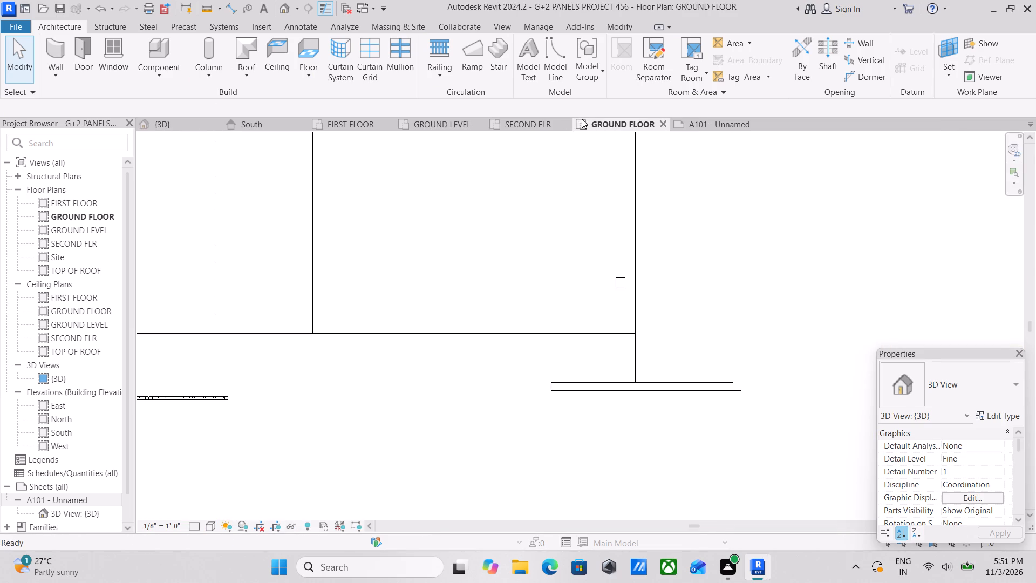
pyautogui.scroll(-2, 411, 320)
pyautogui.moveTo(412, 320); pyautogui.dragTo(540, 342, button='middle')
pyautogui.scroll(3, 311, 419)
pyautogui.click(308, 387)
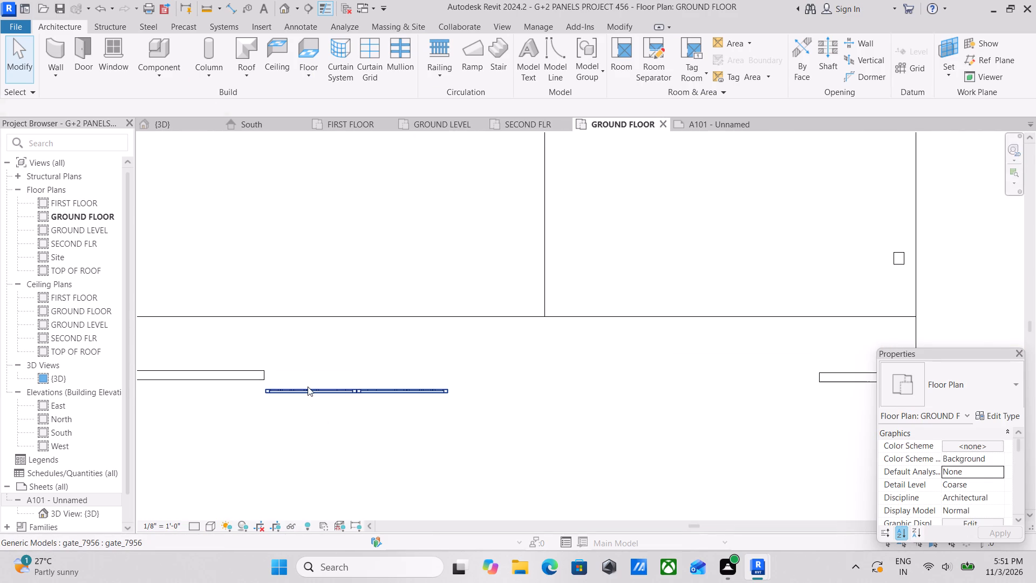
pyautogui.scroll(5, 310, 389)
pyautogui.press('Up')
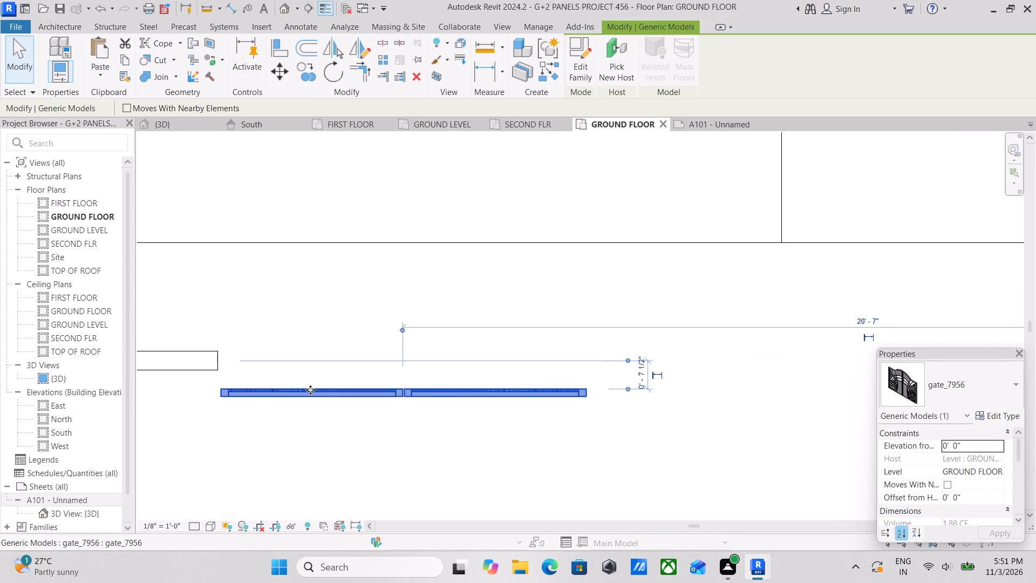
pyautogui.press('Up')
pyautogui.press('Up')
pyautogui.press('Up')
pyautogui.press('Up')
pyautogui.press('Up')
pyautogui.press('Up')
pyautogui.press('Up')
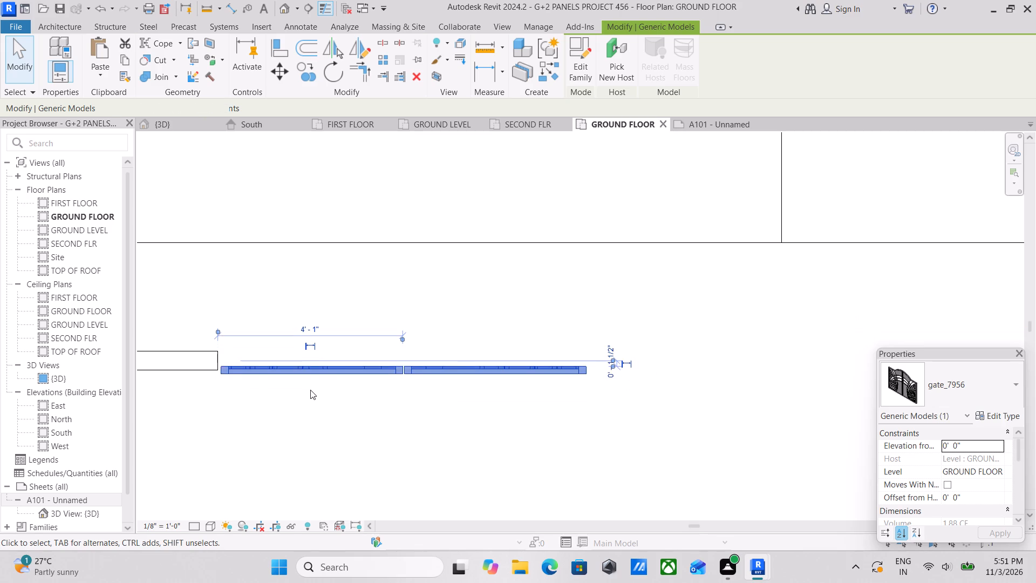
pyautogui.press('Up')
pyautogui.press('Up')
pyautogui.press('Up')
pyautogui.press('Left')
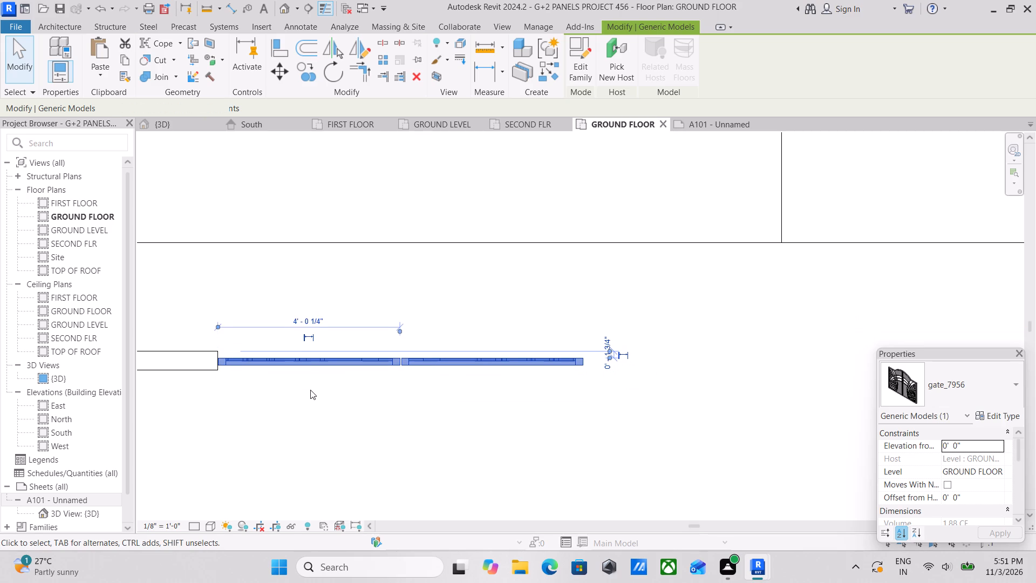
pyautogui.press('Left')
pyautogui.press('Right')
pyautogui.scroll(-2, 378, 402)
pyautogui.press('Escape')
# Stretch the eastern front compound wall's free end west toward the gate, making the wall about 26'-0" long.
pyautogui.scroll(-3, 533, 356)
pyautogui.moveTo(536, 363); pyautogui.dragTo(338, 383, button='middle')
pyautogui.scroll(-3, 369, 396)
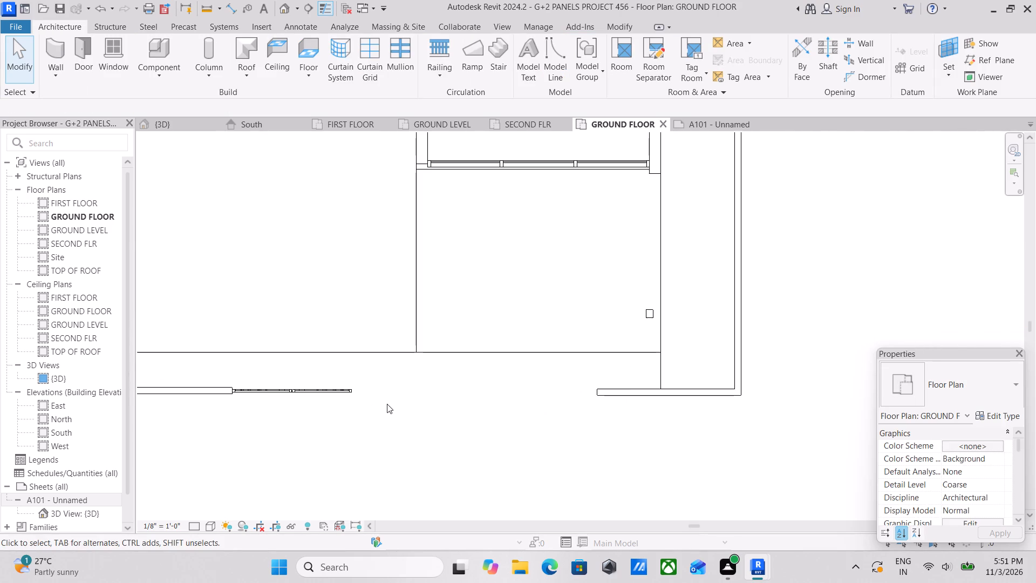
pyautogui.click(604, 389)
pyautogui.scroll(2, 588, 390)
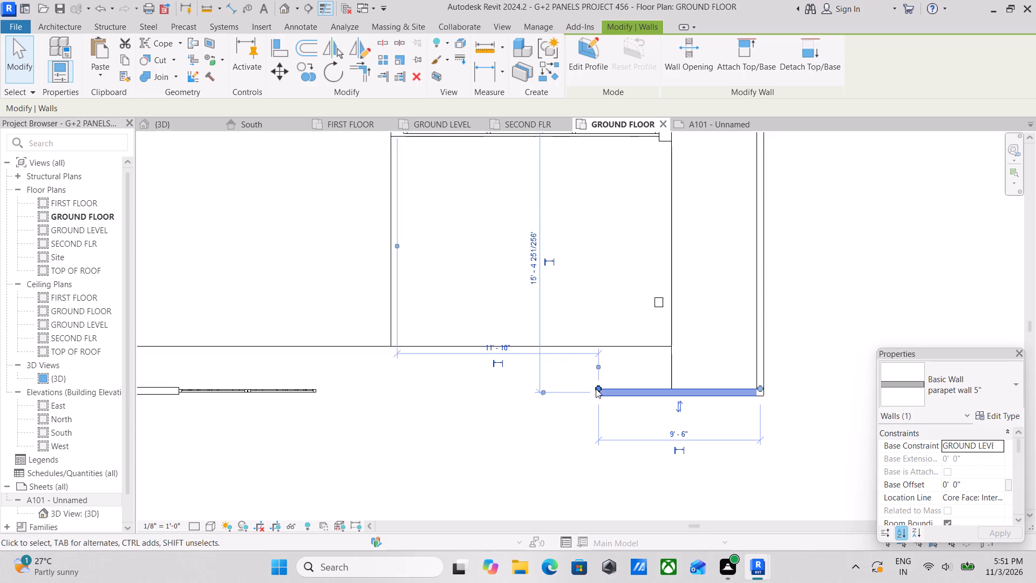
pyautogui.moveTo(596, 389); pyautogui.dragTo(318, 388)
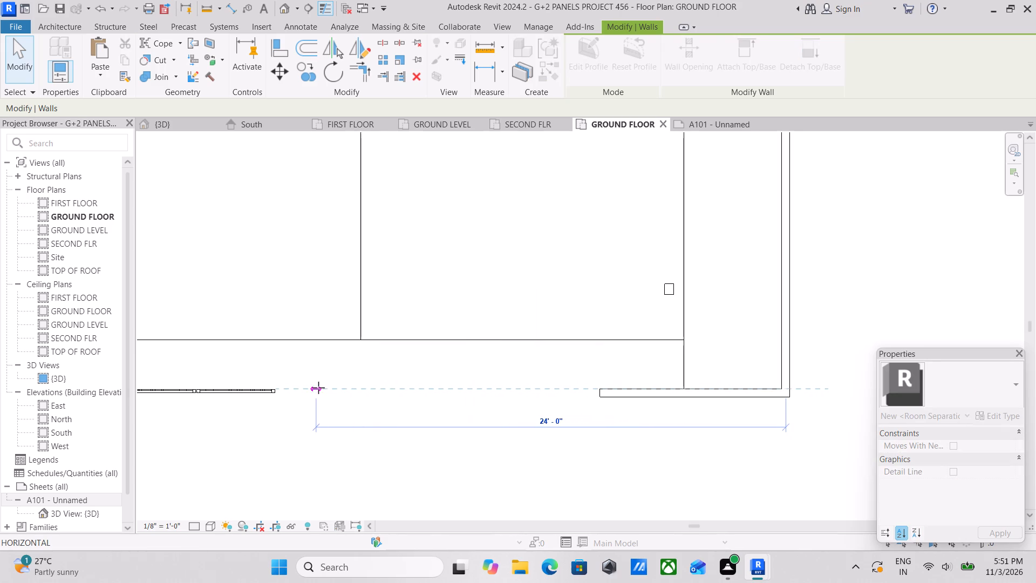
pyautogui.moveTo(318, 388); pyautogui.dragTo(280, 389)
pyautogui.moveTo(280, 389); pyautogui.dragTo(277, 389)
# Fine-adjust the stretched front wall's western end so it meets the gate's eastern edge without a gap or overlap.
pyautogui.scroll(5, 302, 401)
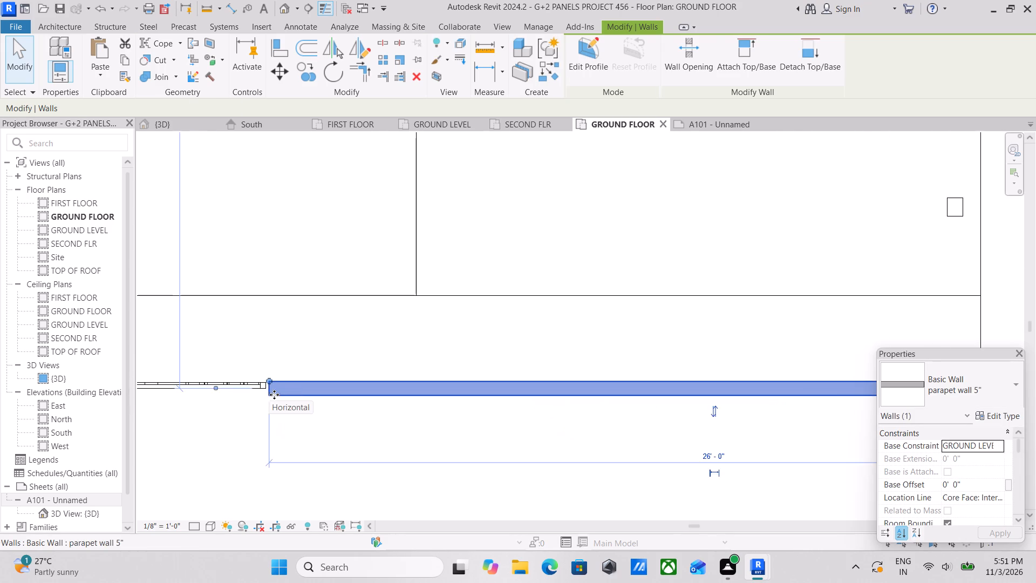
pyautogui.scroll(9, 275, 395)
pyautogui.moveTo(273, 371); pyautogui.dragTo(271, 369)
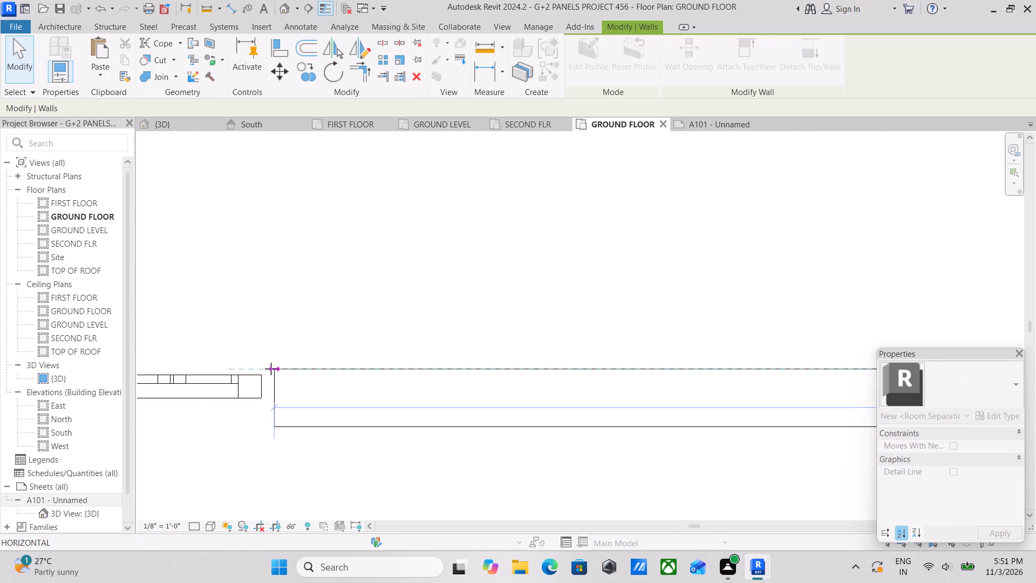
pyautogui.moveTo(271, 369); pyautogui.dragTo(257, 365)
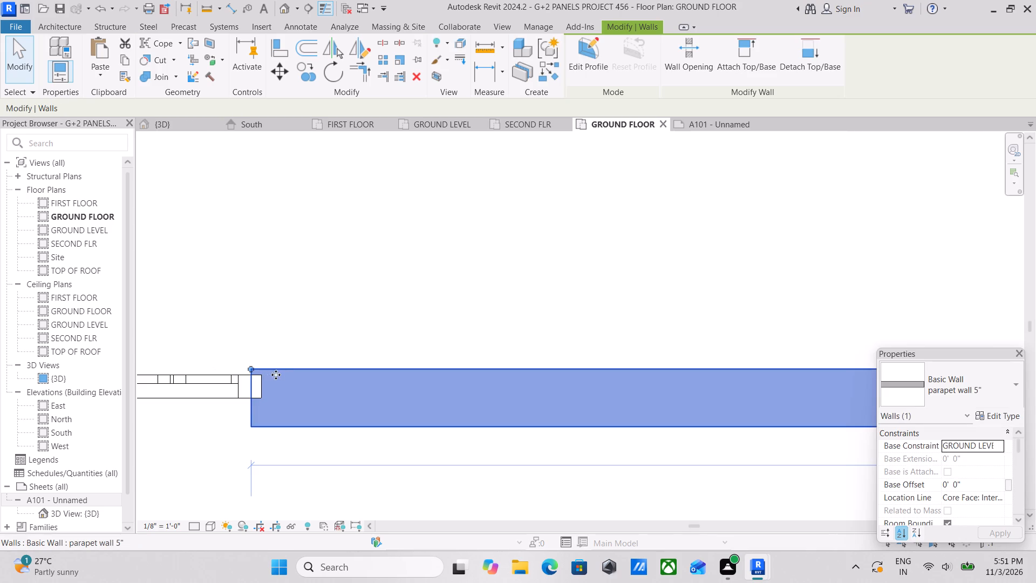
pyautogui.moveTo(251, 369); pyautogui.dragTo(263, 374)
pyautogui.scroll(-2, 284, 365)
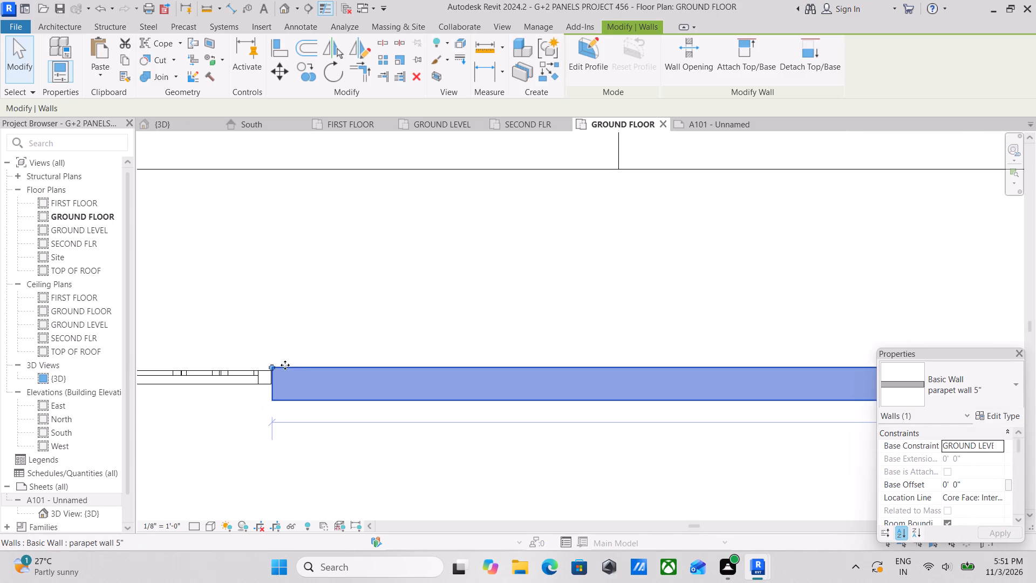
pyautogui.scroll(-6, 285, 365)
pyautogui.moveTo(311, 371); pyautogui.dragTo(464, 388, button='middle')
pyautogui.scroll(1, 468, 388)
pyautogui.scroll(-8, 459, 400)
pyautogui.press('Escape')
pyautogui.press('Escape')
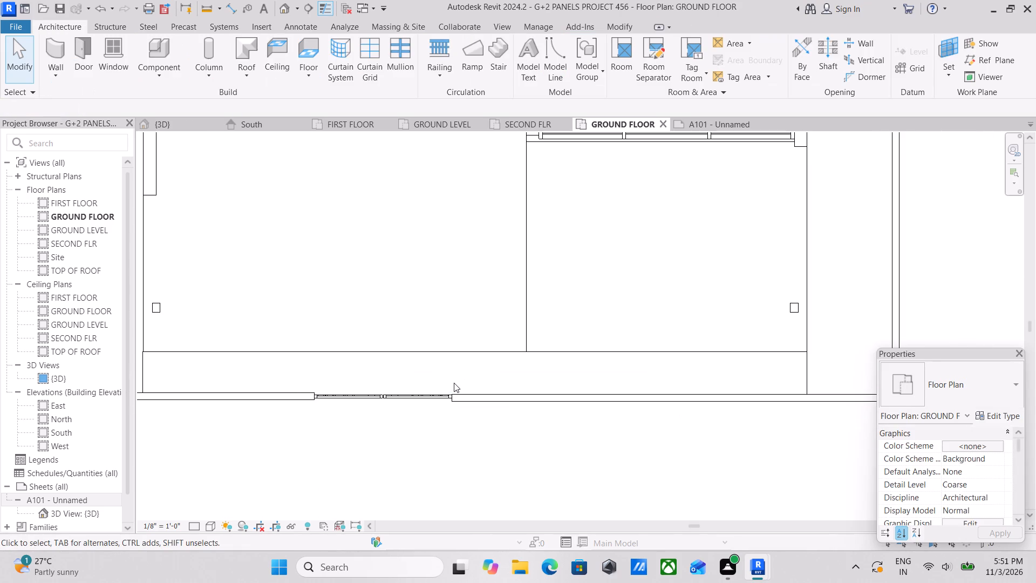
# Examine in the 3D view how the gate fits between the two front compound wall segments, from above and from the front corner.
pyautogui.scroll(-3, 454, 381)
pyautogui.click(195, 123)
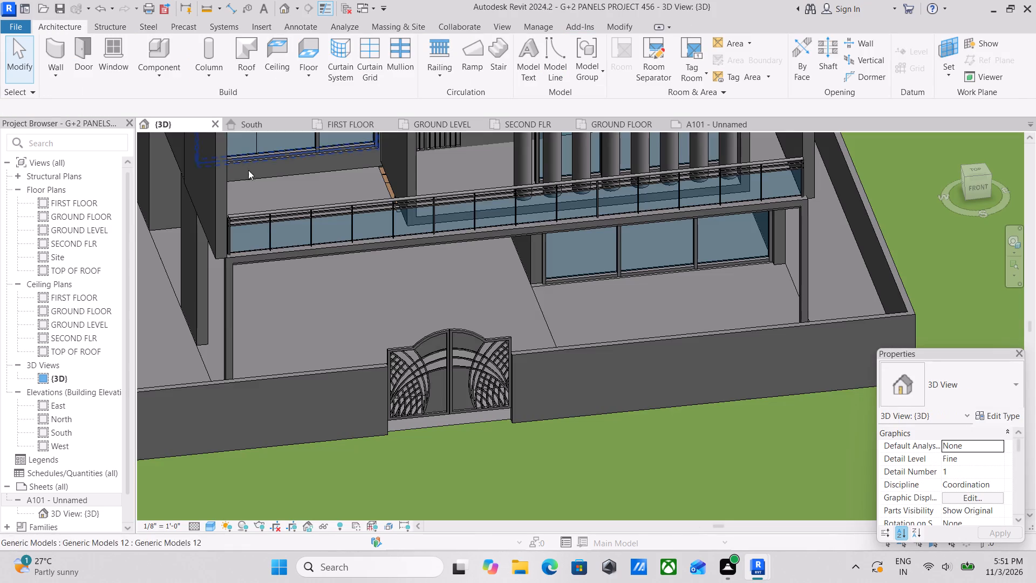
pyautogui.scroll(-7, 498, 398)
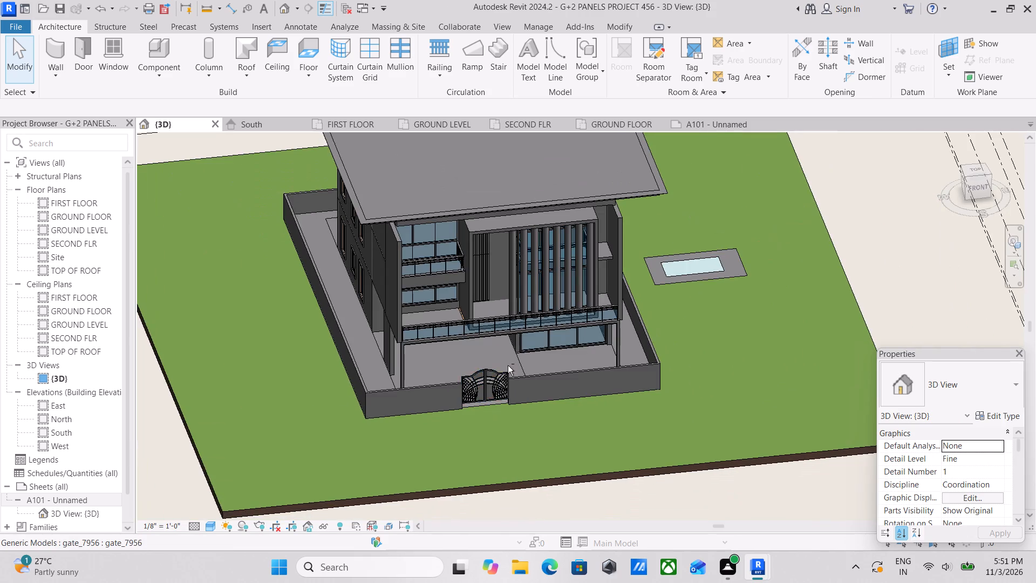
pyautogui.keyDown('shift'); pyautogui.moveTo(508, 365); pyautogui.dragTo(608, 434, button='middle'); pyautogui.keyUp('shift')
pyautogui.keyDown('shift'); pyautogui.moveTo(525, 387); pyautogui.dragTo(449, 437, button='middle'); pyautogui.keyUp('shift')
pyautogui.moveTo(476, 403); pyautogui.dragTo(396, 409, button='middle')
pyautogui.scroll(3, 483, 402)
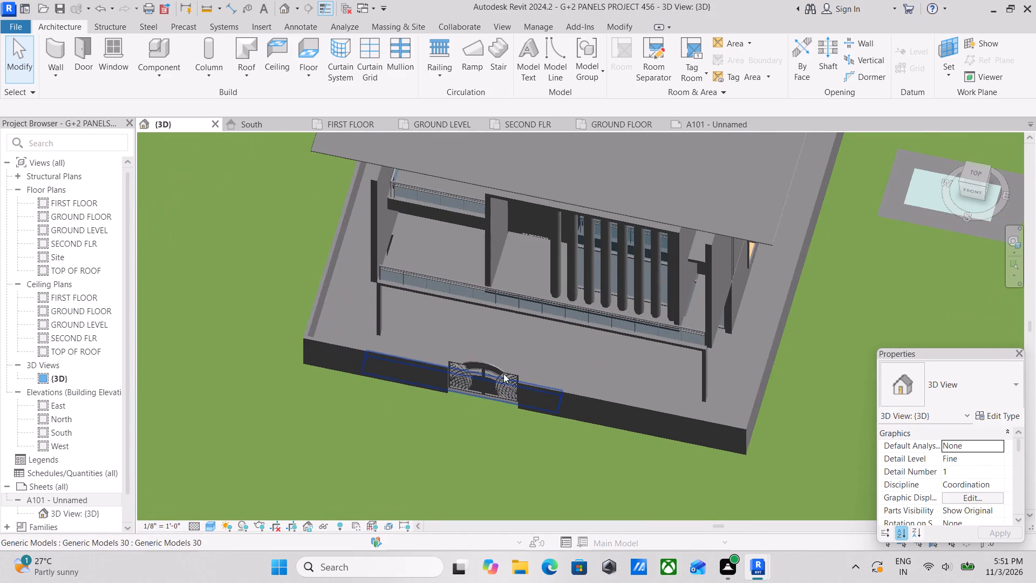
pyautogui.click(377, 354)
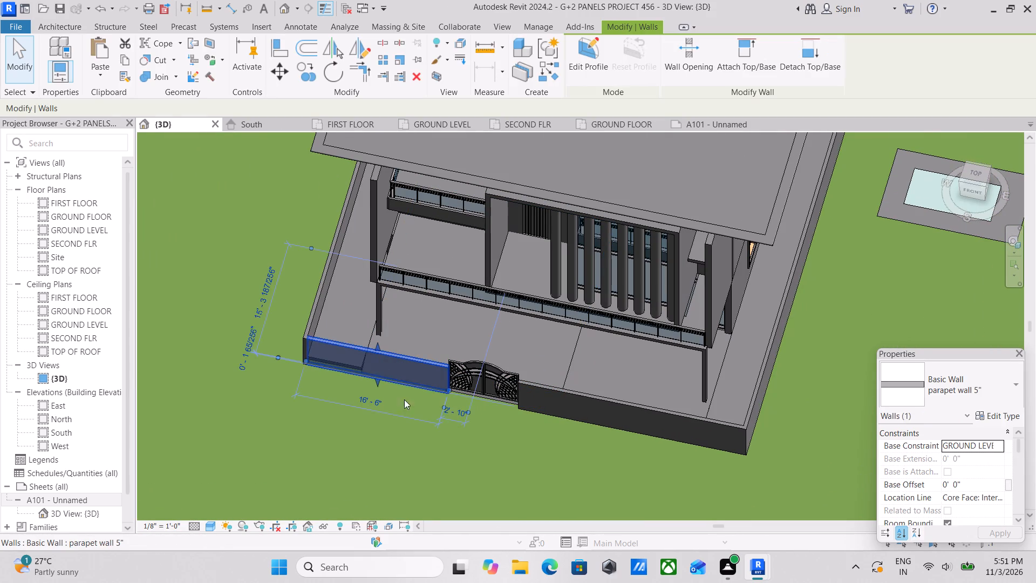
pyautogui.scroll(-1, 414, 403)
pyautogui.scroll(2, 481, 403)
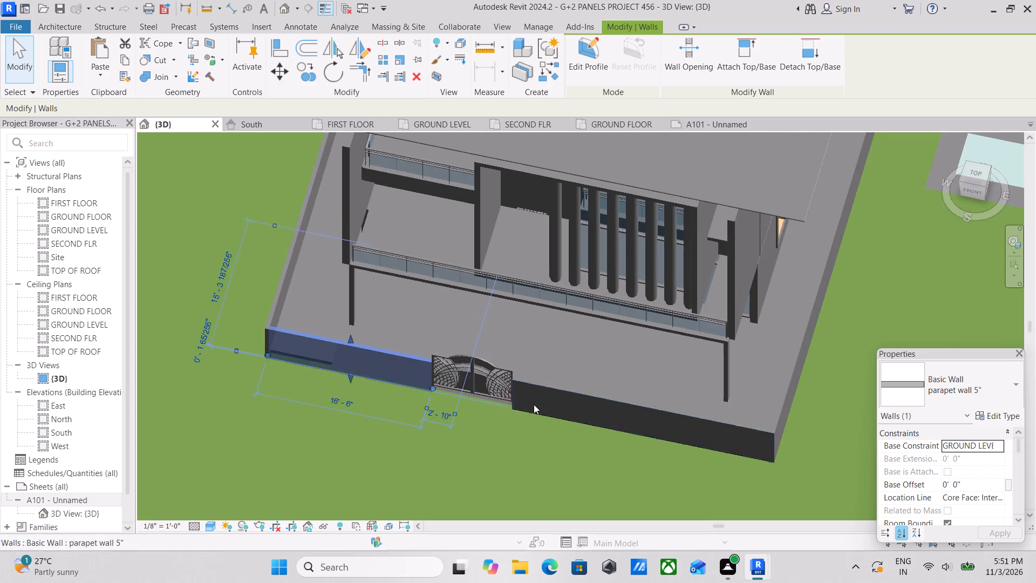
pyautogui.press('Escape')
pyautogui.scroll(-5, 546, 400)
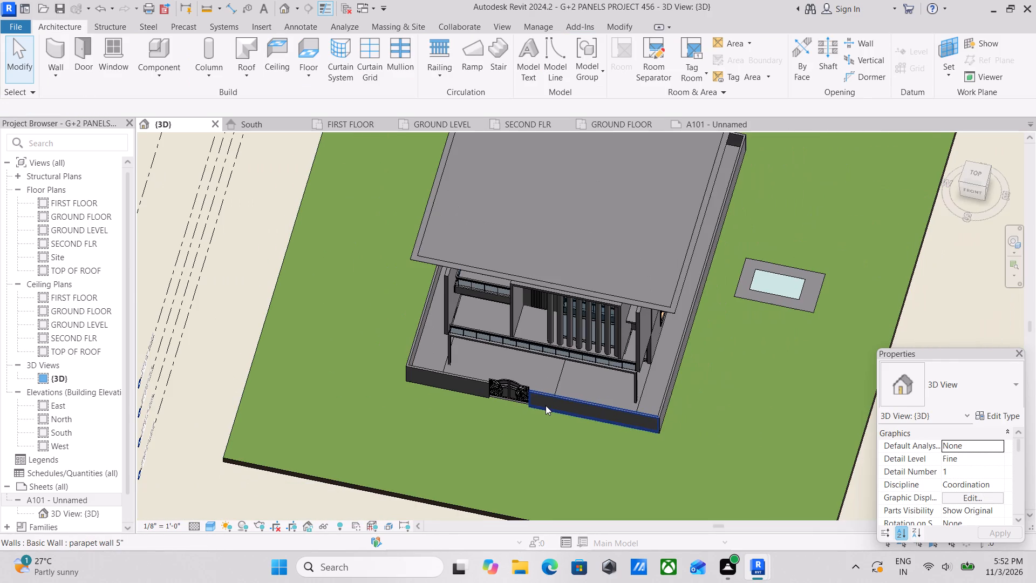
pyautogui.keyDown('shift'); pyautogui.moveTo(546, 405); pyautogui.dragTo(645, 253, button='middle'); pyautogui.keyUp('shift')
pyautogui.scroll(8, 527, 378)
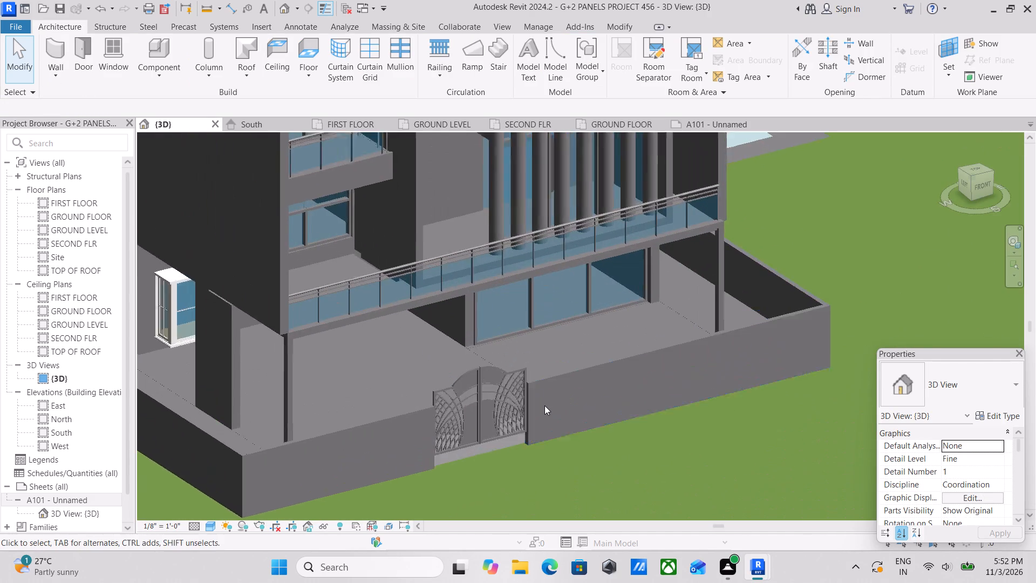
pyautogui.scroll(6, 544, 405)
pyautogui.scroll(-2, 526, 394)
pyautogui.moveTo(525, 392); pyautogui.dragTo(531, 385, button='middle')
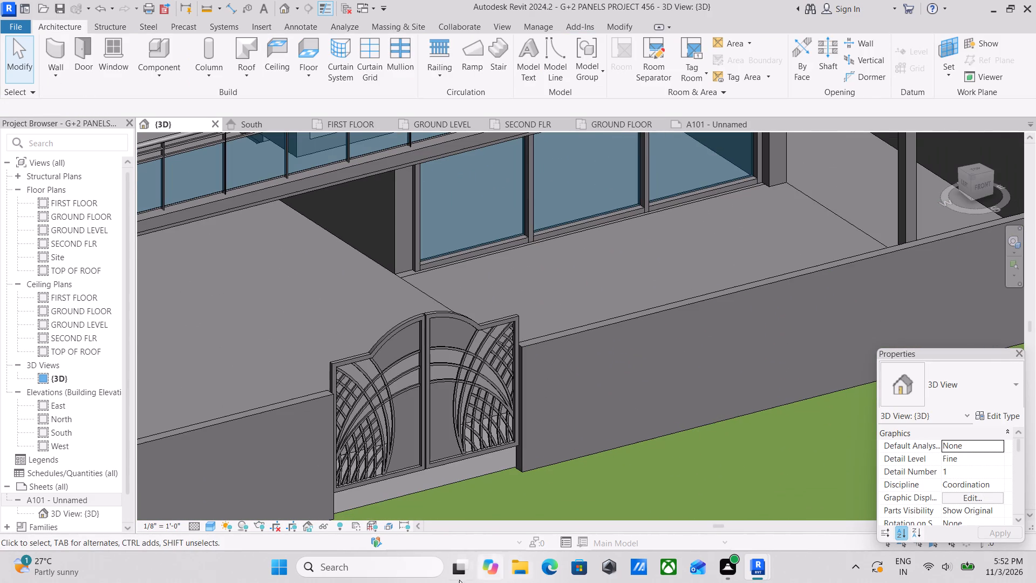
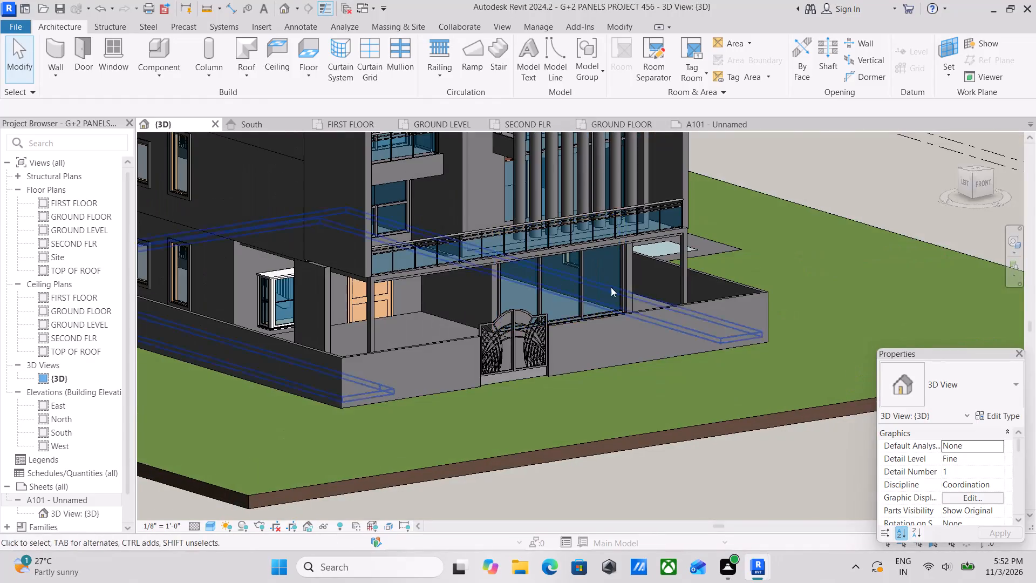
# Examine the gate and front compound wall from above the front, and check how the building appears on sheet A101.
pyautogui.moveTo(564, 286); pyautogui.dragTo(550, 195, button='middle')
pyautogui.keyDown('shift'); pyautogui.moveTo(555, 241); pyautogui.dragTo(537, 328, button='middle'); pyautogui.keyUp('shift')
pyautogui.keyDown('shift'); pyautogui.moveTo(501, 311); pyautogui.dragTo(433, 335, button='middle'); pyautogui.keyUp('shift')
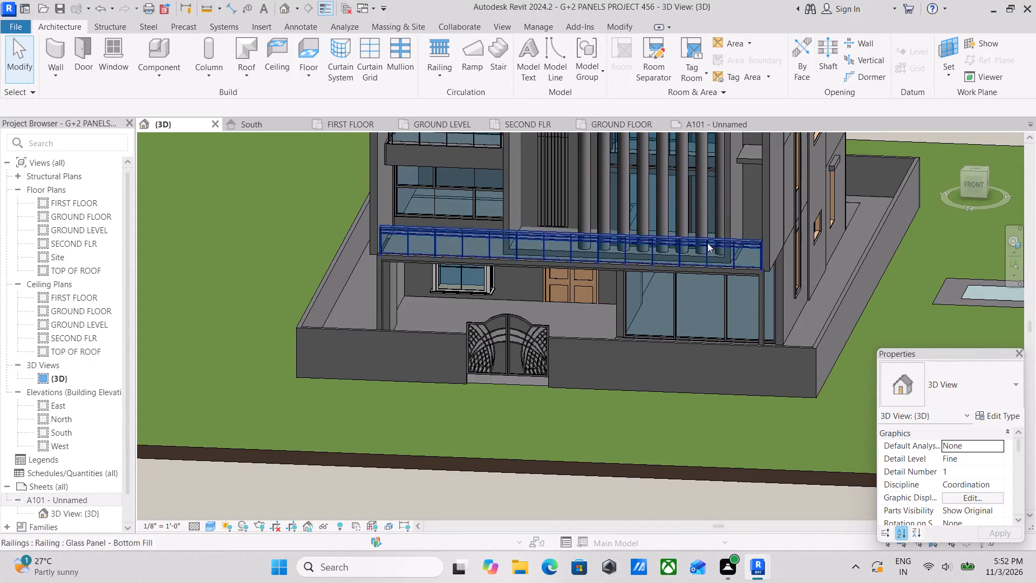
pyautogui.click(702, 125)
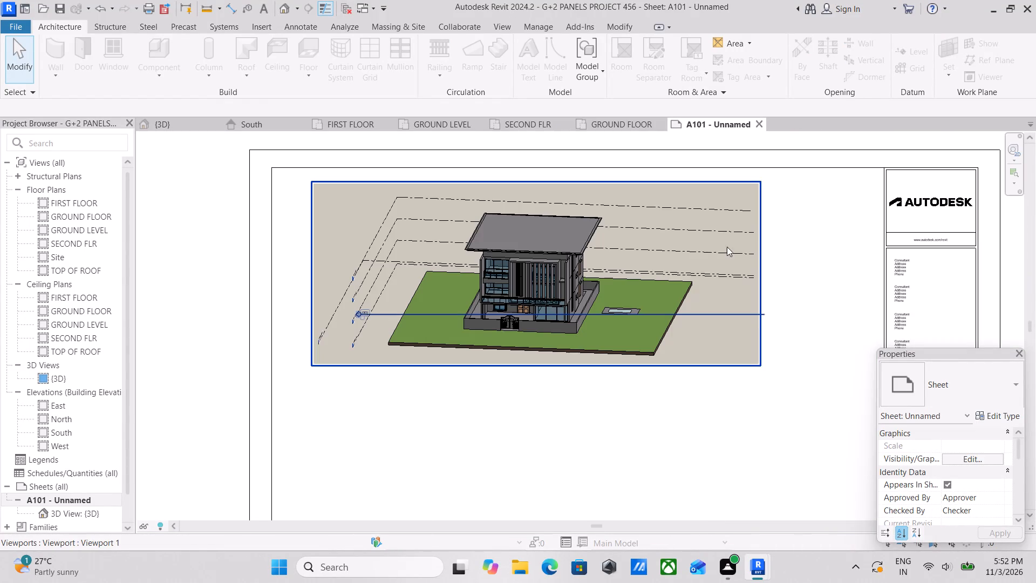
pyautogui.click(179, 122)
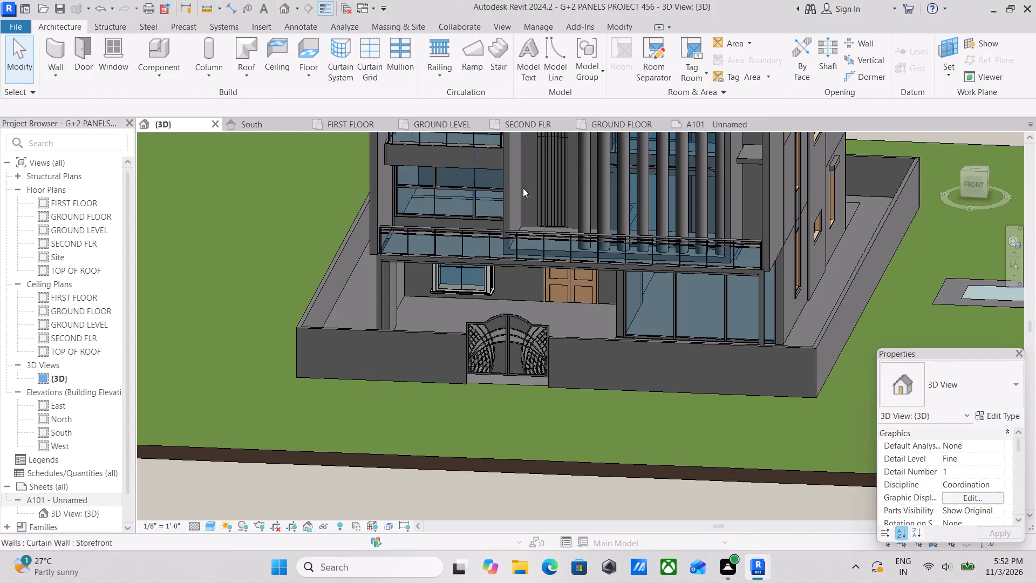
# Orient the 3D view straight to the front, with the whole building and gate framed.
pyautogui.click(976, 181)
pyautogui.scroll(3, 750, 248)
pyautogui.scroll(2, 681, 267)
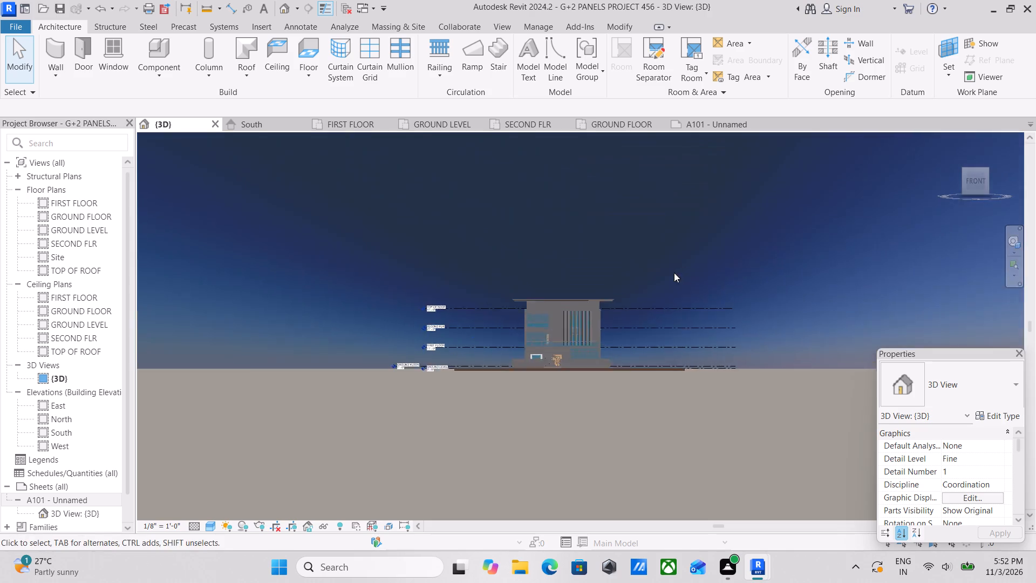
pyautogui.scroll(9, 674, 273)
pyautogui.moveTo(510, 377); pyautogui.dragTo(558, 297, button='middle')
pyautogui.moveTo(587, 297); pyautogui.dragTo(648, 317, button='middle')
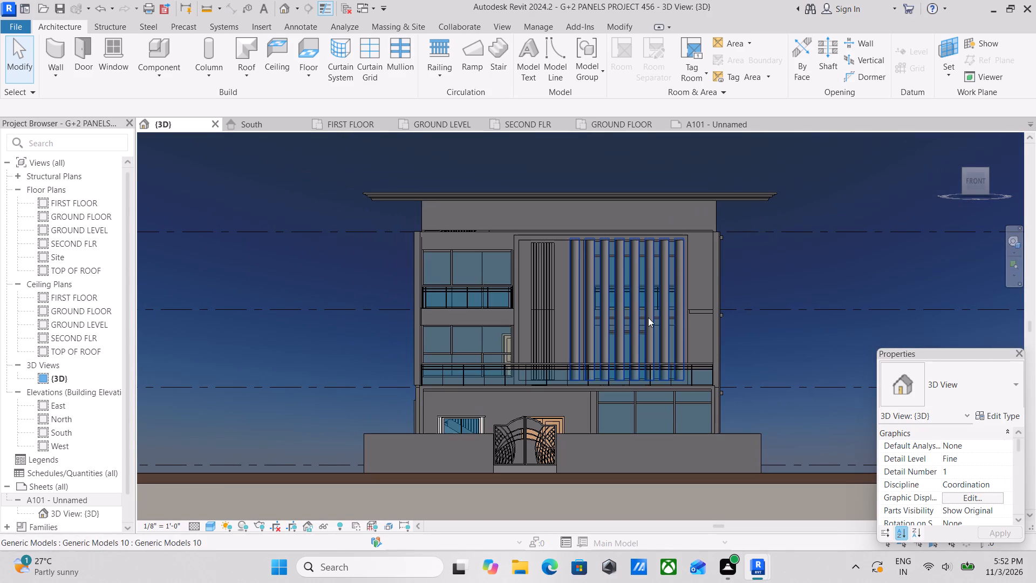
pyautogui.middleClick(648, 317)
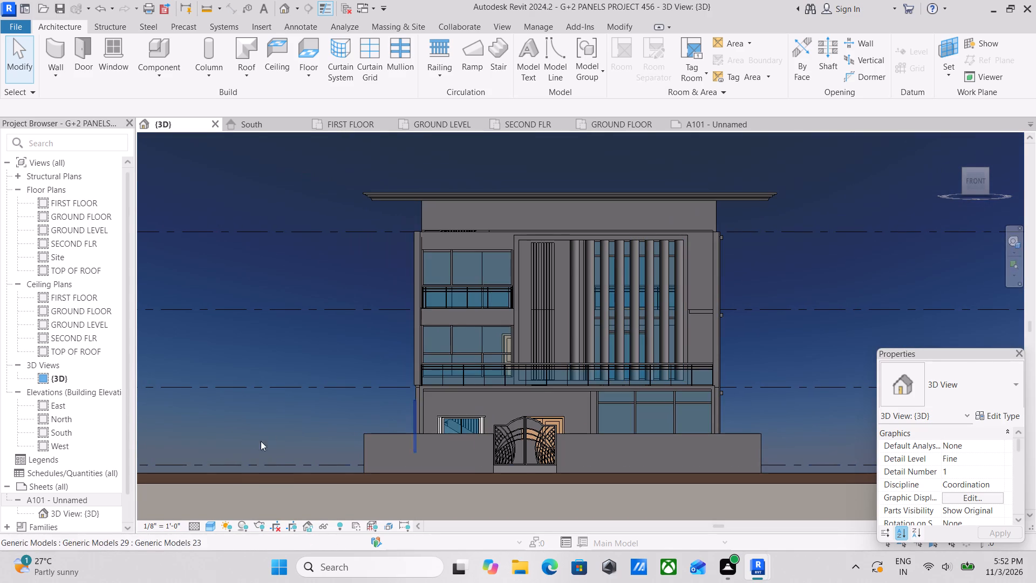
# Set the 3D view's visual style to Realistic.
pyautogui.click(212, 523)
pyautogui.click(221, 510)
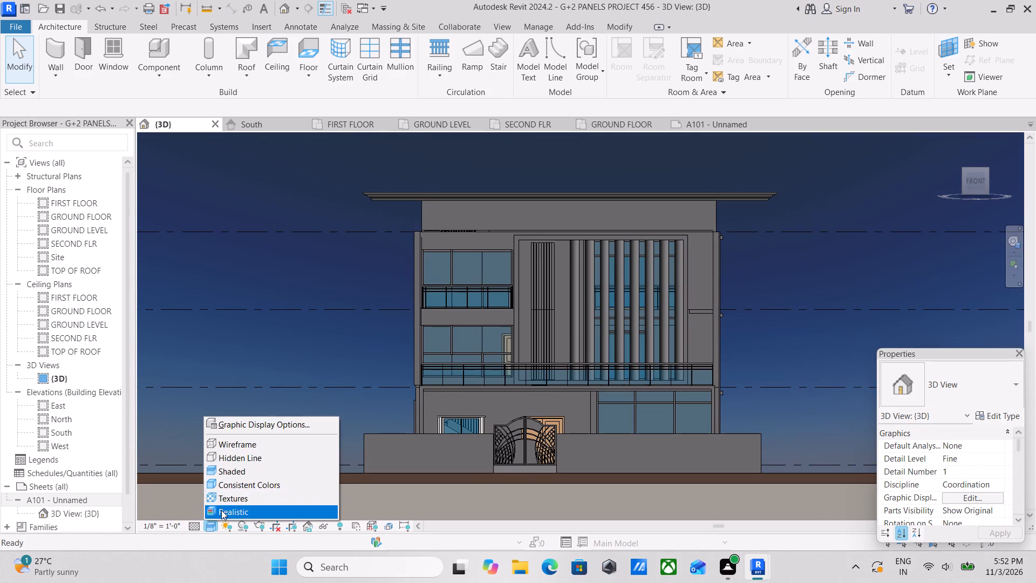
pyautogui.press('r')
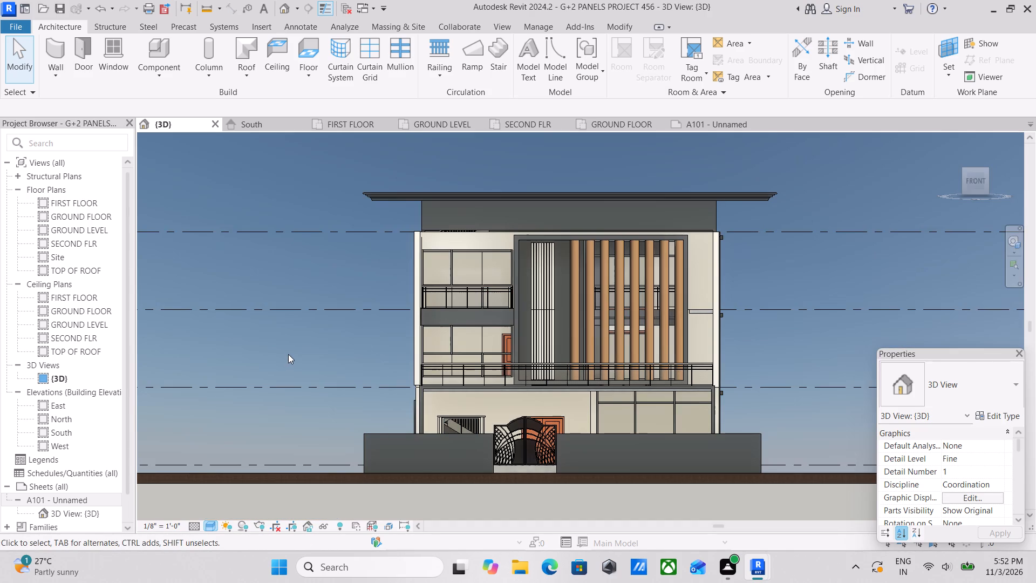
pyautogui.press('r')
# Examine the realistic front facade in the 3D view and how it appears on sheet A101.
pyautogui.scroll(-3, 404, 329)
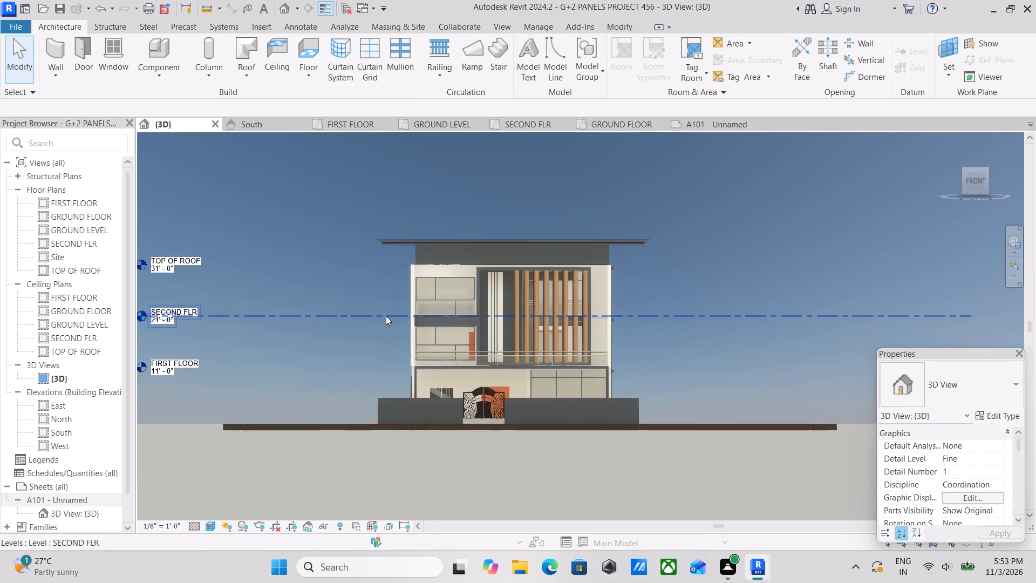
pyautogui.scroll(2, 386, 316)
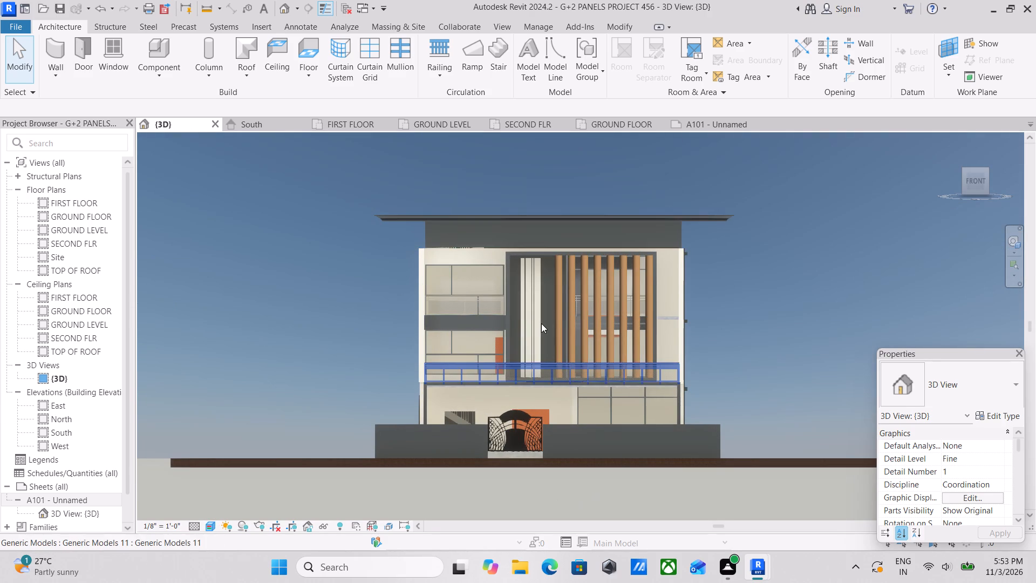
pyautogui.scroll(1, 526, 311)
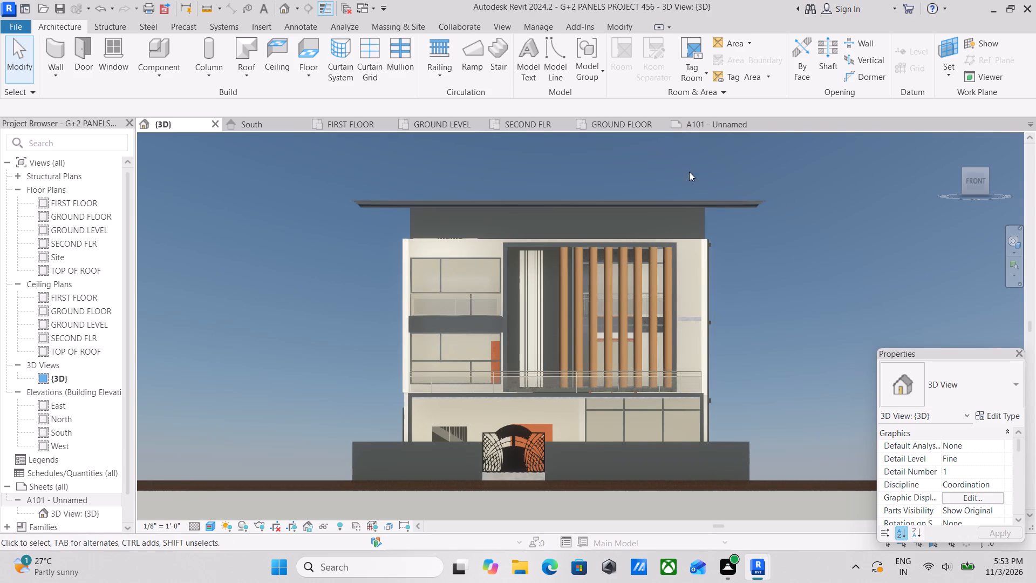
pyautogui.click(684, 119)
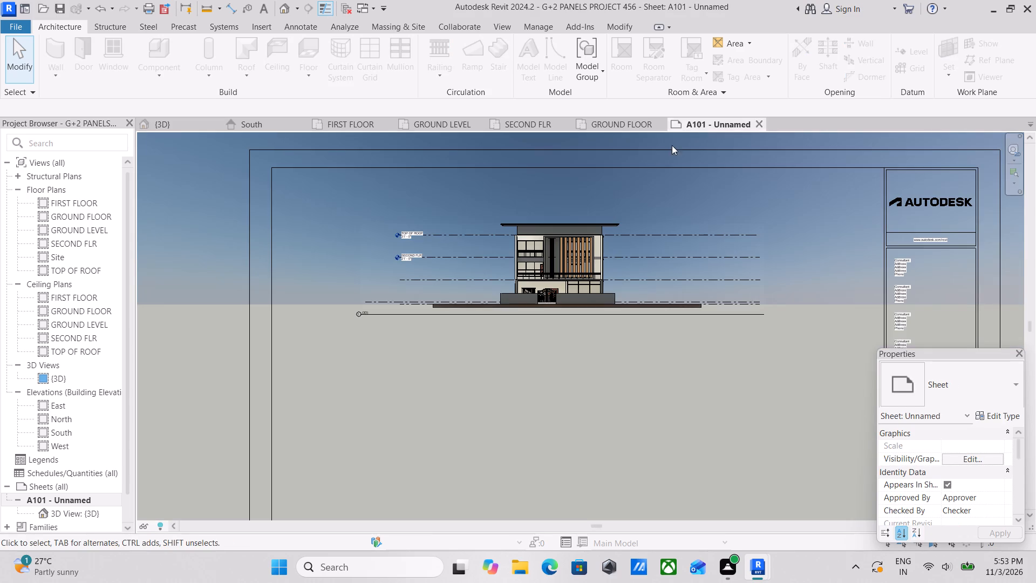
pyautogui.scroll(2, 617, 194)
pyautogui.scroll(-5, 617, 194)
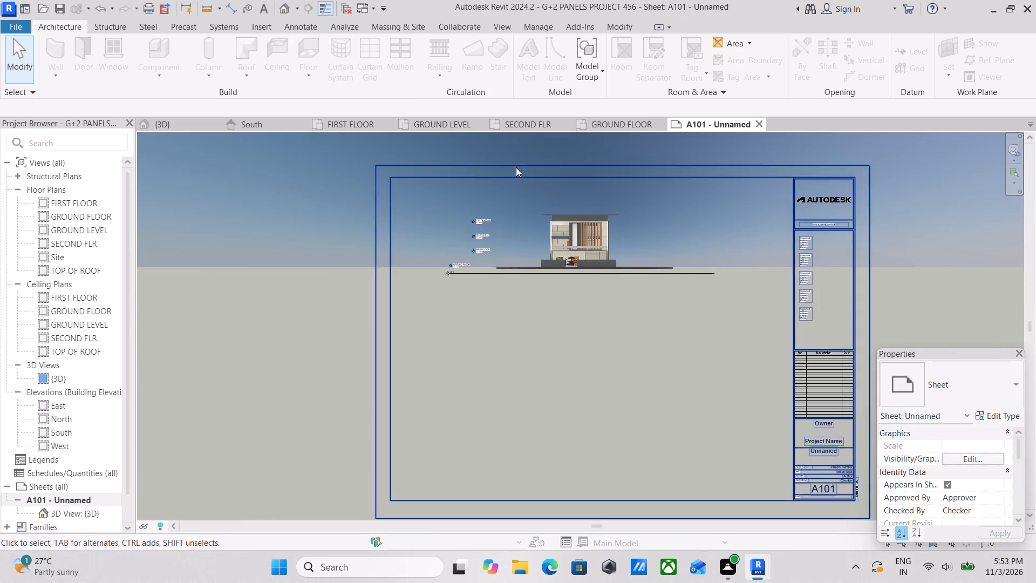
# Return to the 3D view, open the rendering settings and set the render quality to High.
pyautogui.click(168, 122)
pyautogui.scroll(2, 302, 187)
pyautogui.scroll(-2, 381, 202)
pyautogui.moveTo(381, 201); pyautogui.dragTo(383, 190, button='middle')
pyautogui.write('rr')
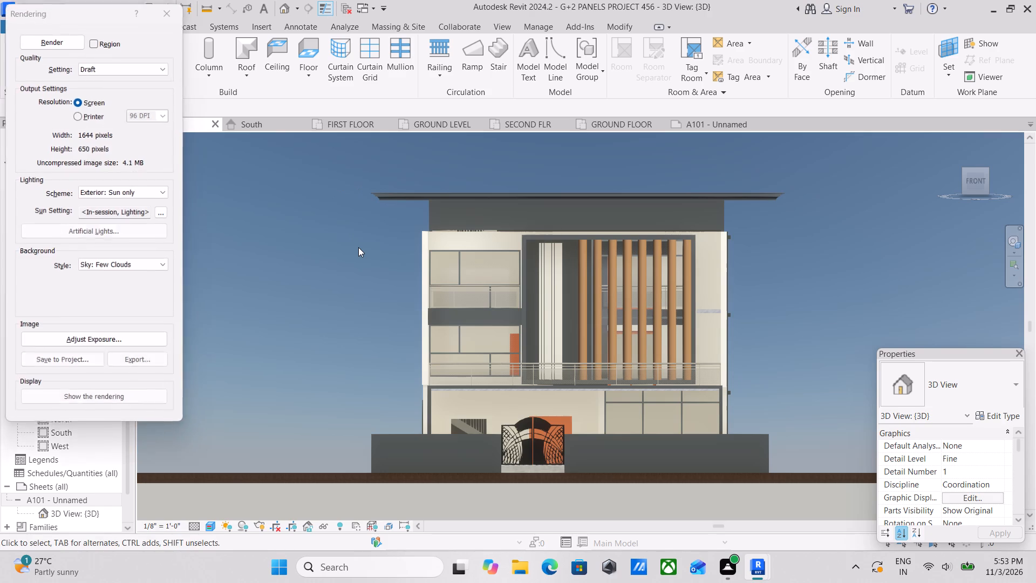
pyautogui.scroll(-2, 405, 241)
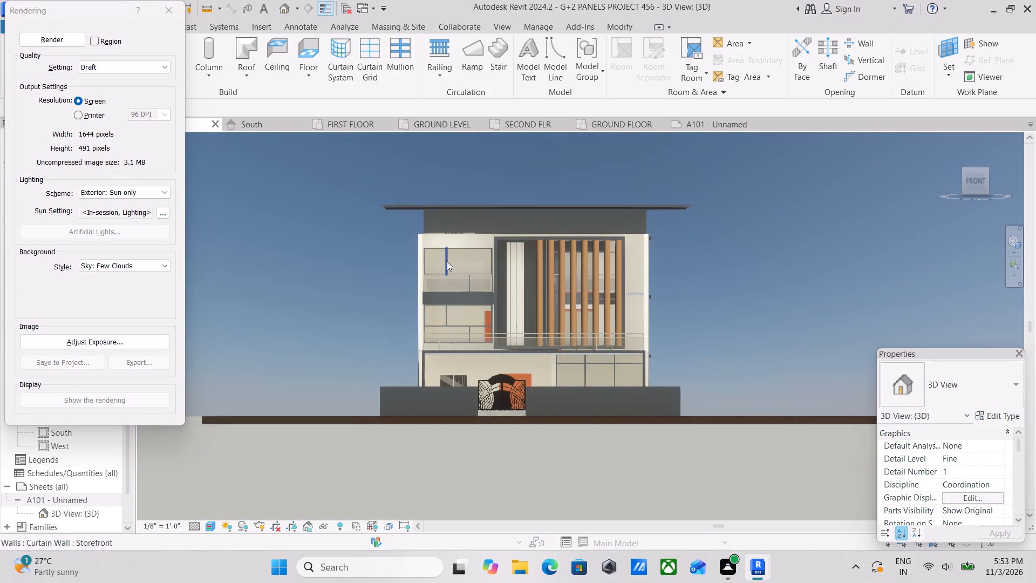
pyautogui.click(116, 65)
pyautogui.click(115, 96)
# Enable region rendering and raise the render region's top edge to leave some sky above the roof.
pyautogui.click(93, 41)
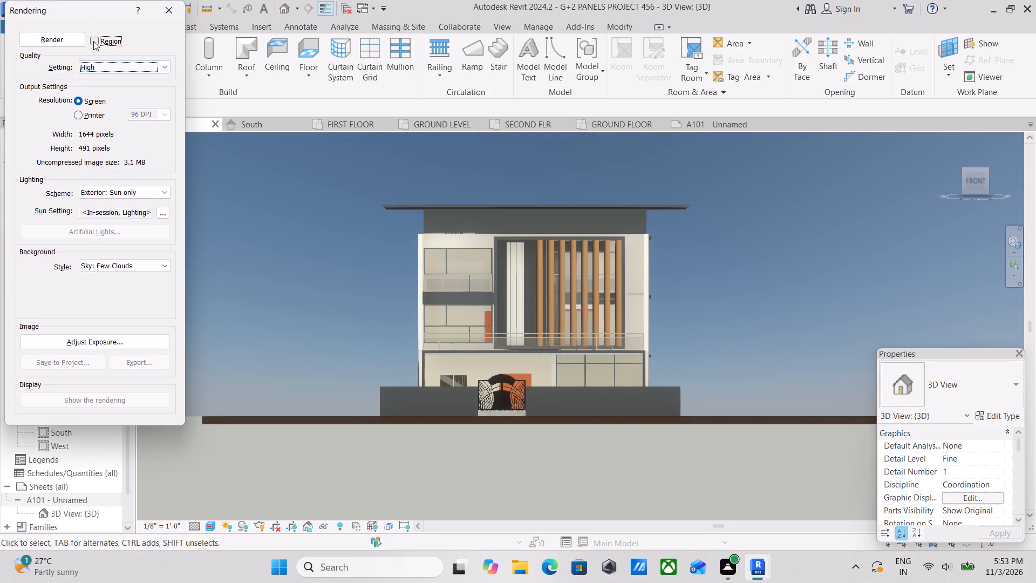
pyautogui.scroll(-2, 533, 291)
pyautogui.scroll(-1, 642, 286)
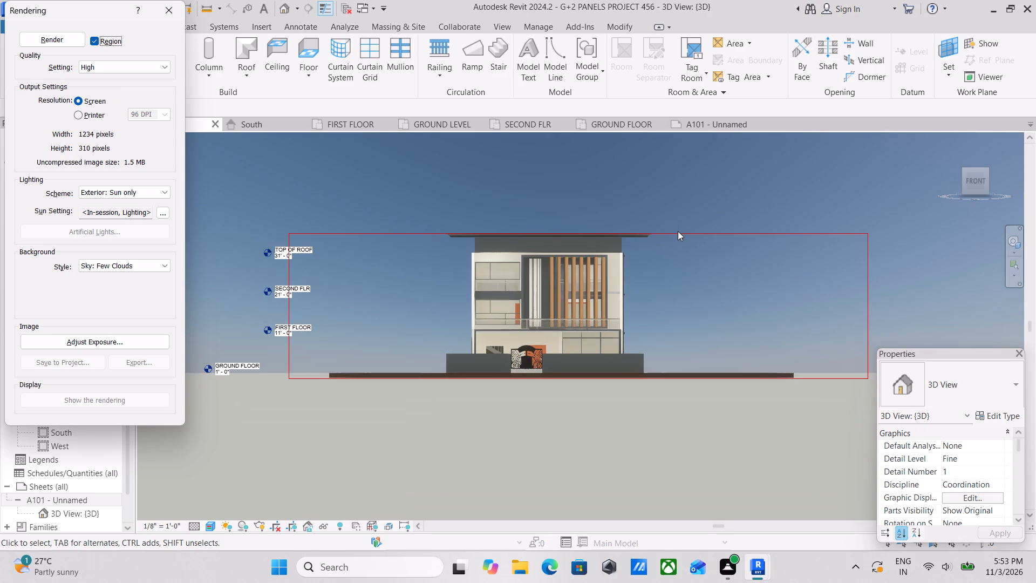
pyautogui.click(678, 231)
pyautogui.scroll(2, 563, 241)
pyautogui.moveTo(584, 231); pyautogui.dragTo(582, 224)
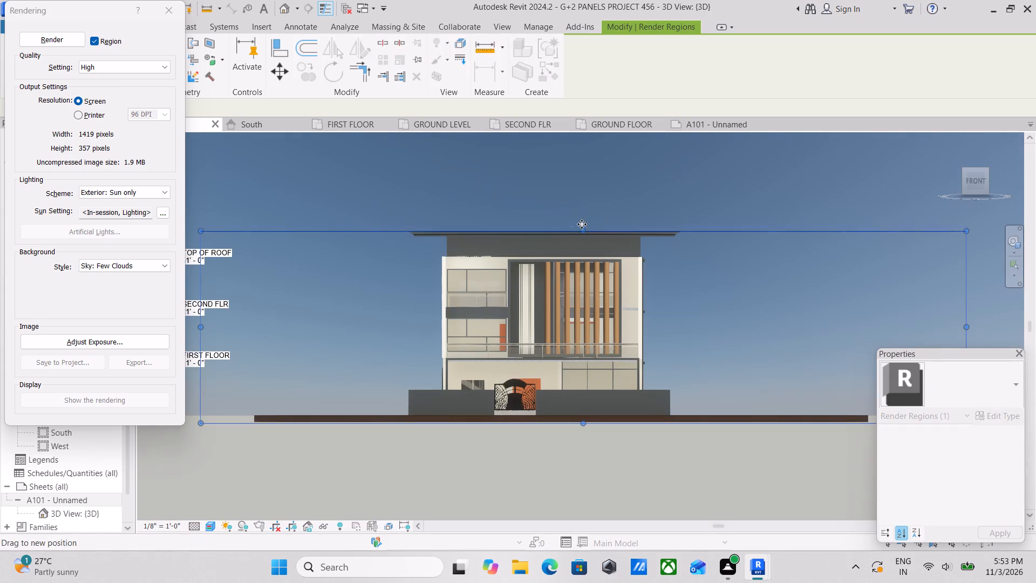
pyautogui.moveTo(582, 224); pyautogui.dragTo(579, 218)
# Bring the render region's western and eastern edges in to just outside the roof overhangs, framing only the building and compound wall.
pyautogui.moveTo(490, 293); pyautogui.dragTo(553, 272, button='middle')
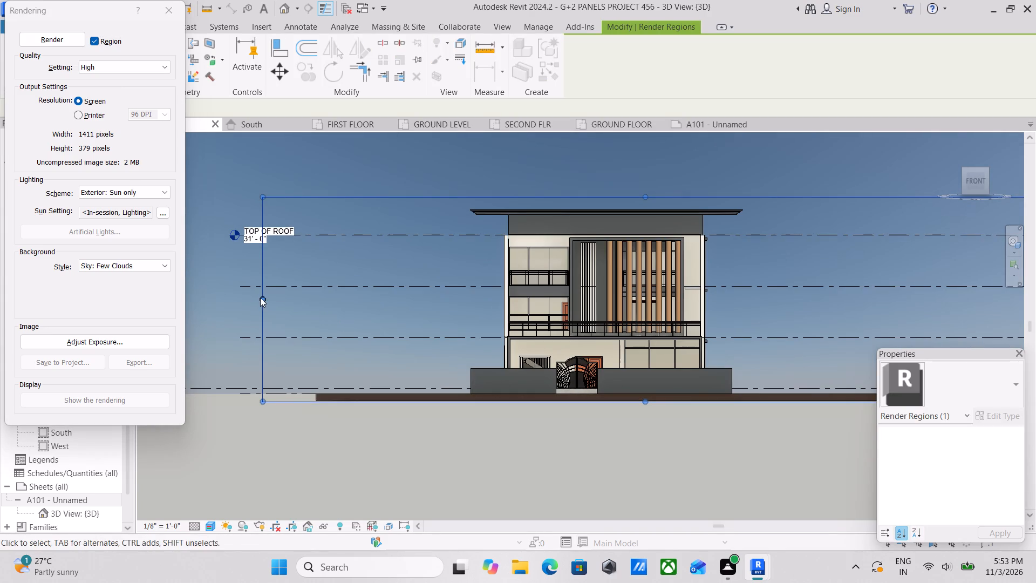
pyautogui.moveTo(265, 297); pyautogui.dragTo(468, 285)
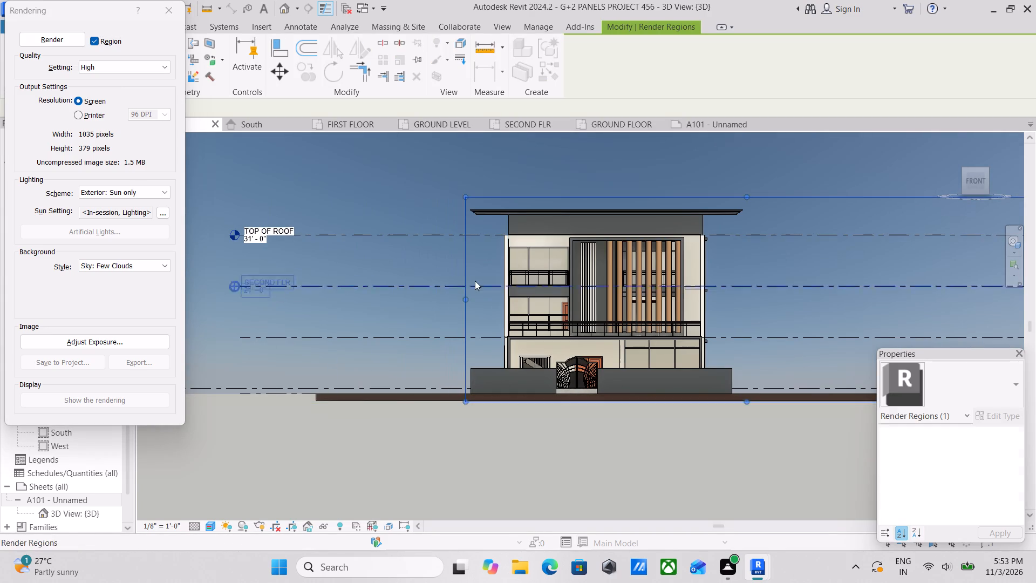
pyautogui.moveTo(456, 283); pyautogui.dragTo(322, 290, button='middle')
pyautogui.scroll(1, 319, 290)
pyautogui.scroll(-2, 503, 270)
pyautogui.moveTo(496, 270); pyautogui.dragTo(424, 279, button='middle')
pyautogui.scroll(1, 425, 279)
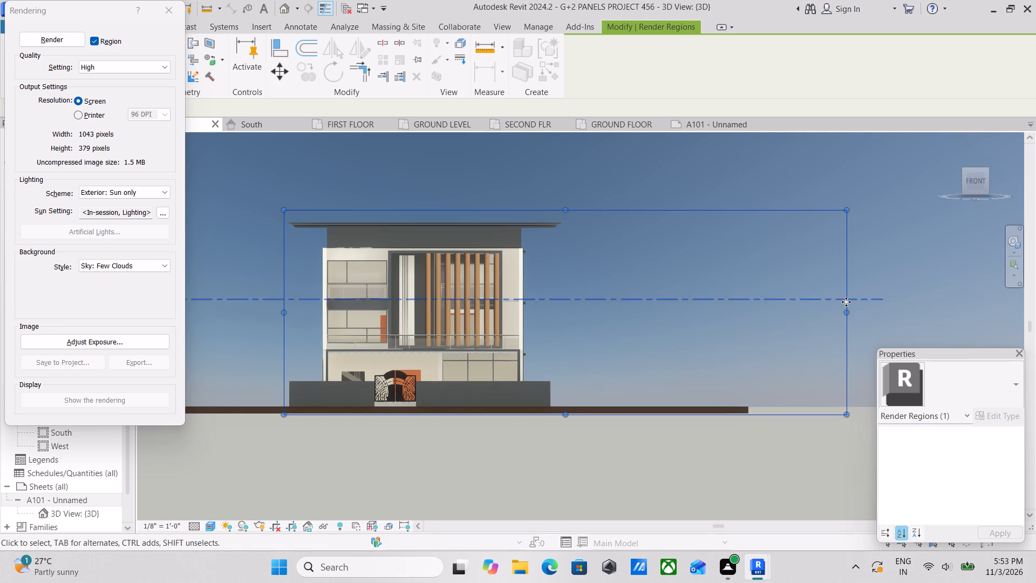
pyautogui.moveTo(848, 314); pyautogui.dragTo(693, 336)
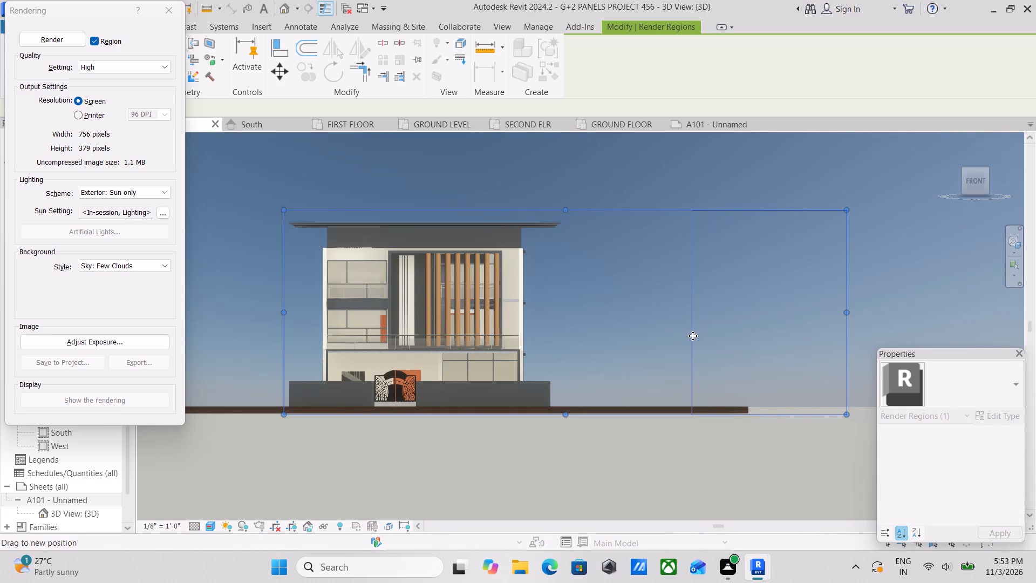
pyautogui.moveTo(693, 336); pyautogui.dragTo(576, 330)
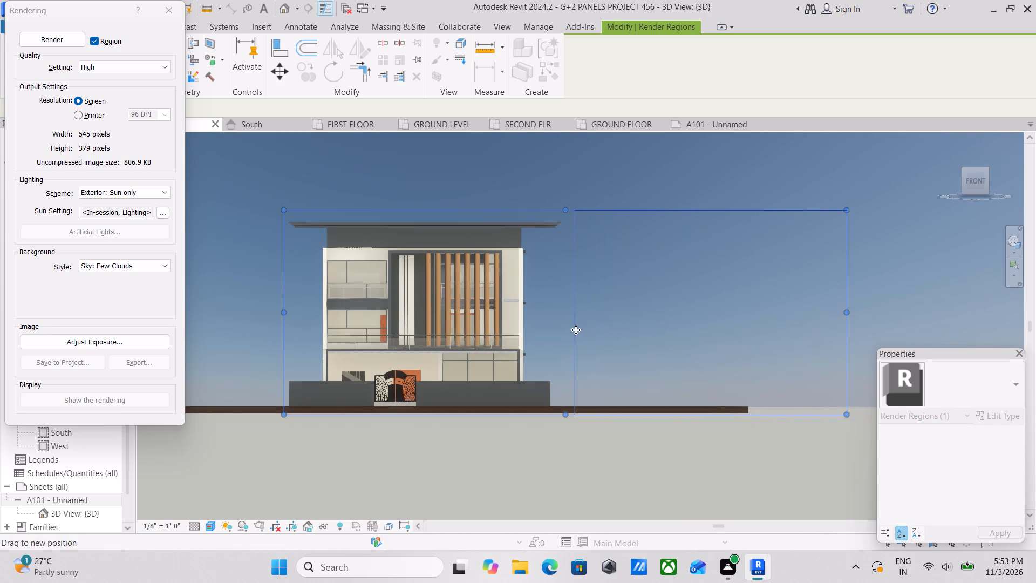
pyautogui.moveTo(576, 330); pyautogui.dragTo(576, 330)
pyautogui.scroll(1, 603, 340)
pyautogui.moveTo(604, 340); pyautogui.dragTo(682, 349, button='middle')
pyautogui.scroll(2, 640, 337)
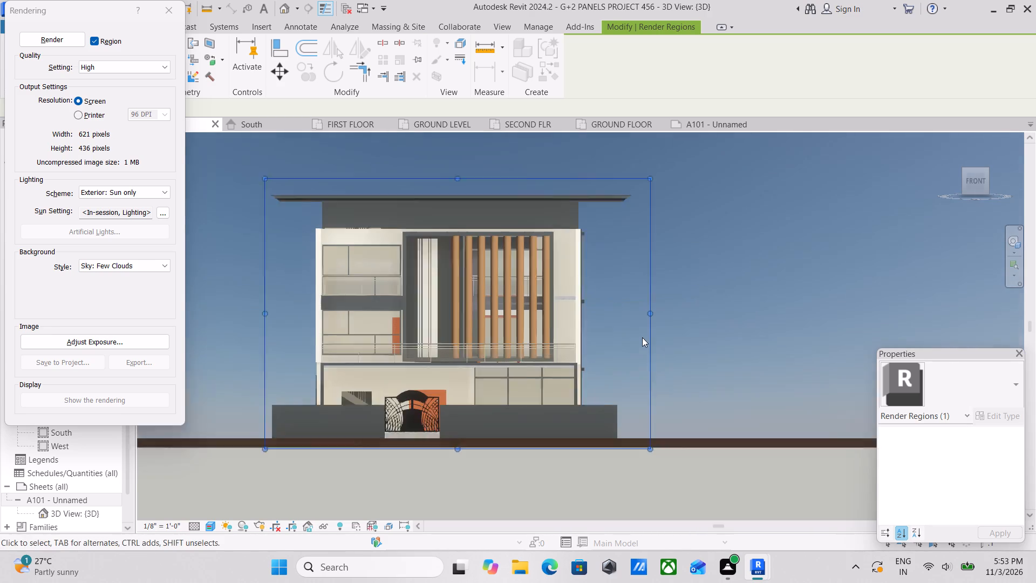
pyautogui.scroll(1, 642, 337)
pyautogui.moveTo(652, 307); pyautogui.dragTo(637, 307)
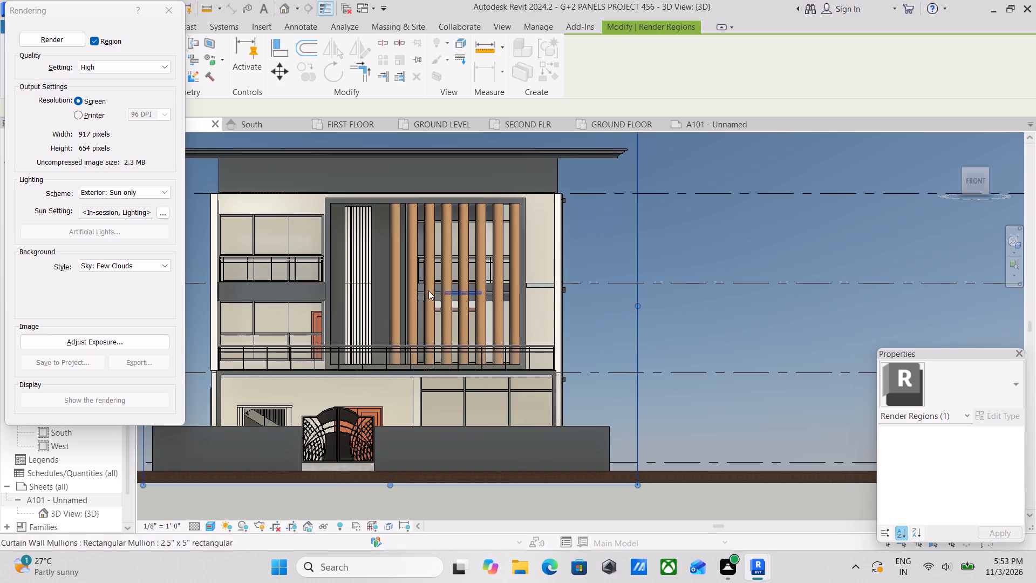
# Start rendering the framed front view region.
pyautogui.click(39, 42)
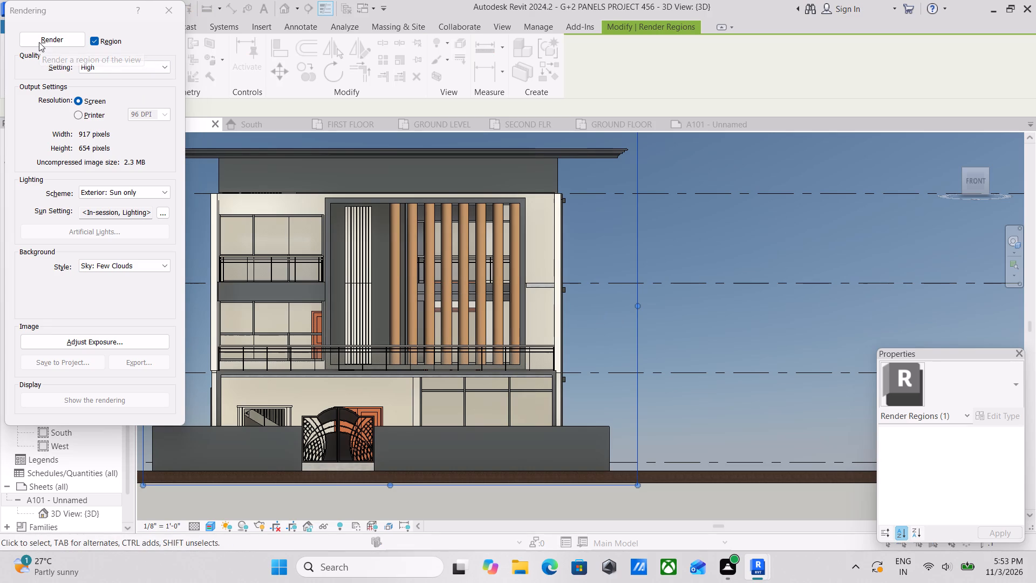
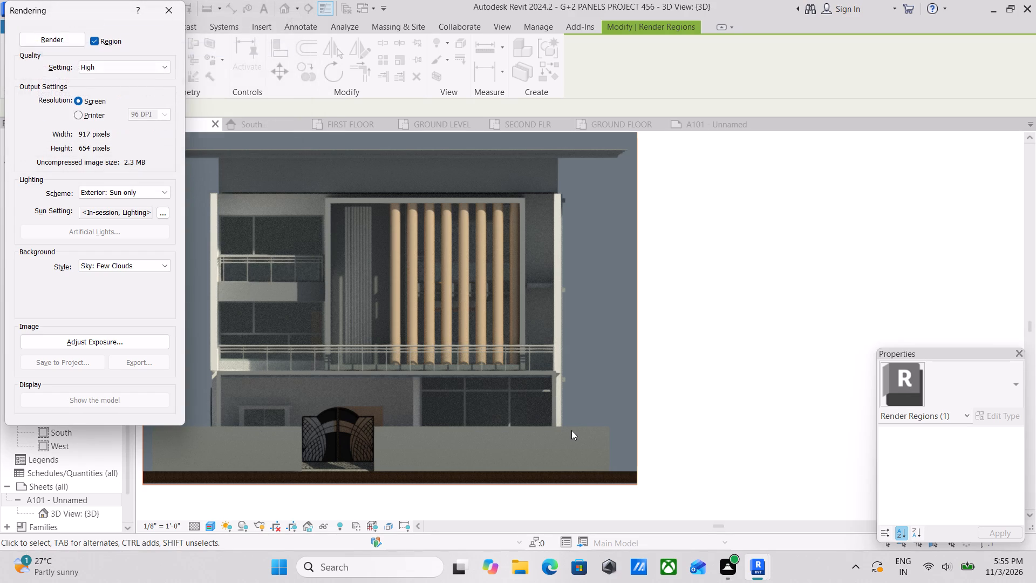
# Capture a screen snip of the finished front view rendering, including its full outline, and close the rendering settings.
pyautogui.scroll(-1, 729, 442)
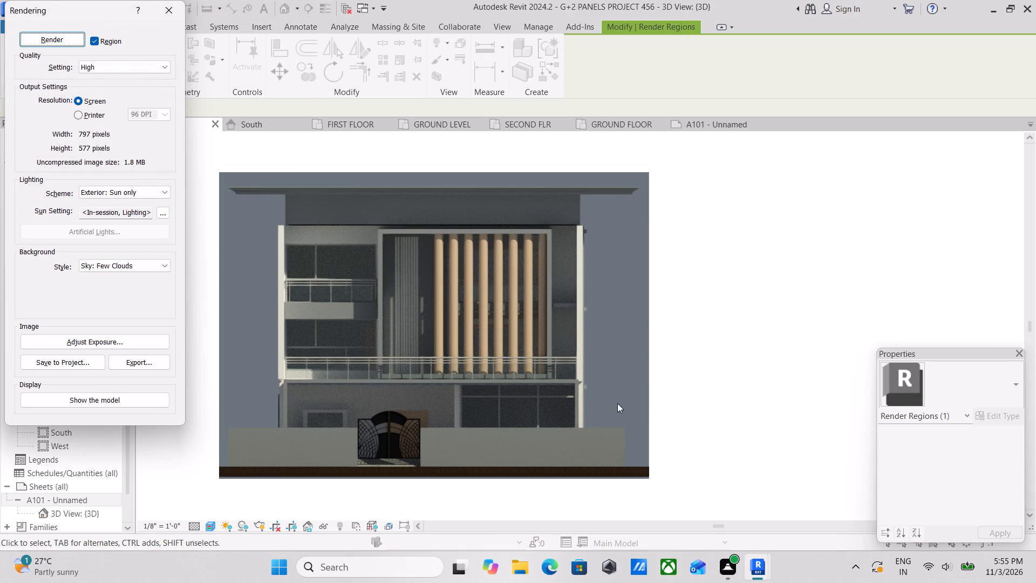
pyautogui.scroll(1, 474, 368)
pyautogui.scroll(-1, 487, 383)
pyautogui.moveTo(509, 395); pyautogui.dragTo(543, 408, button='middle')
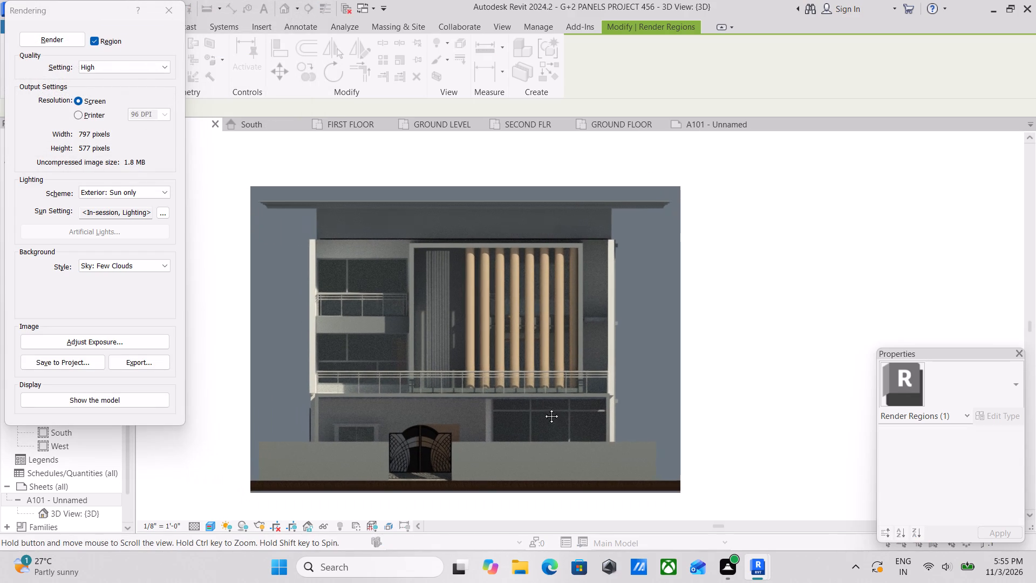
pyautogui.moveTo(543, 408); pyautogui.dragTo(616, 429, button='middle')
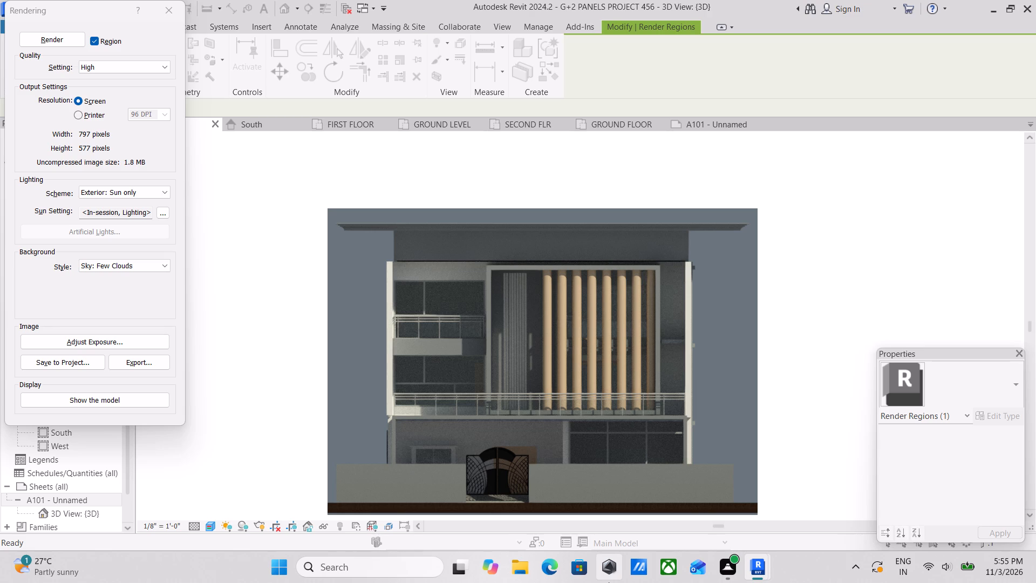
pyautogui.press('shift+super+s')
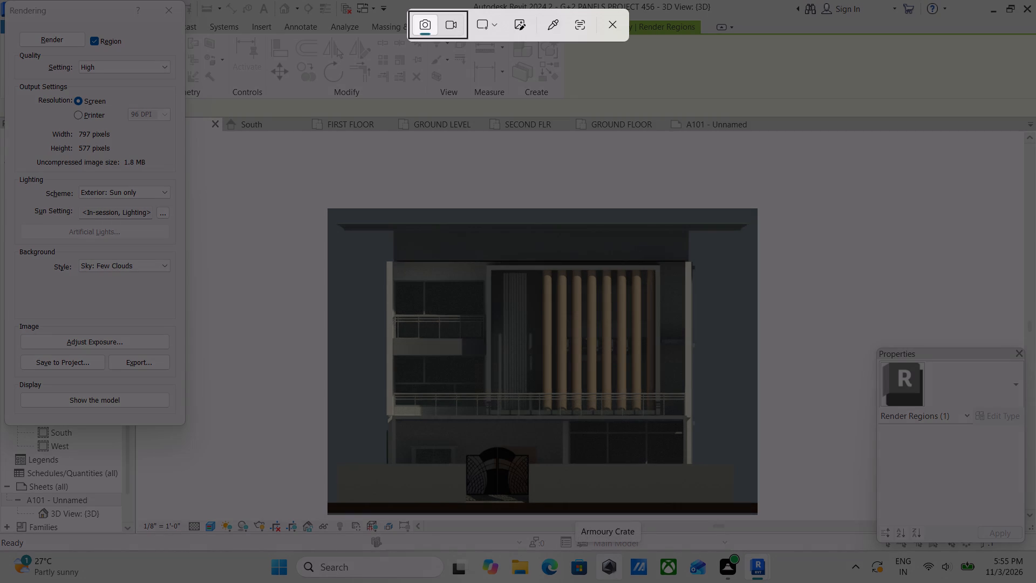
pyautogui.moveTo(317, 184); pyautogui.dragTo(786, 511)
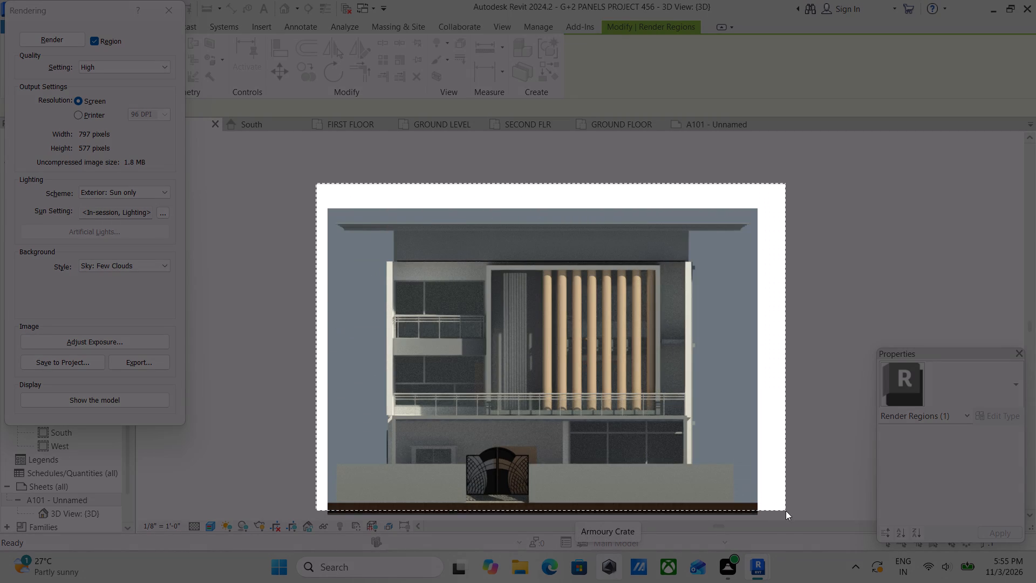
pyautogui.moveTo(786, 511); pyautogui.dragTo(781, 516)
pyautogui.scroll(-1, 561, 294)
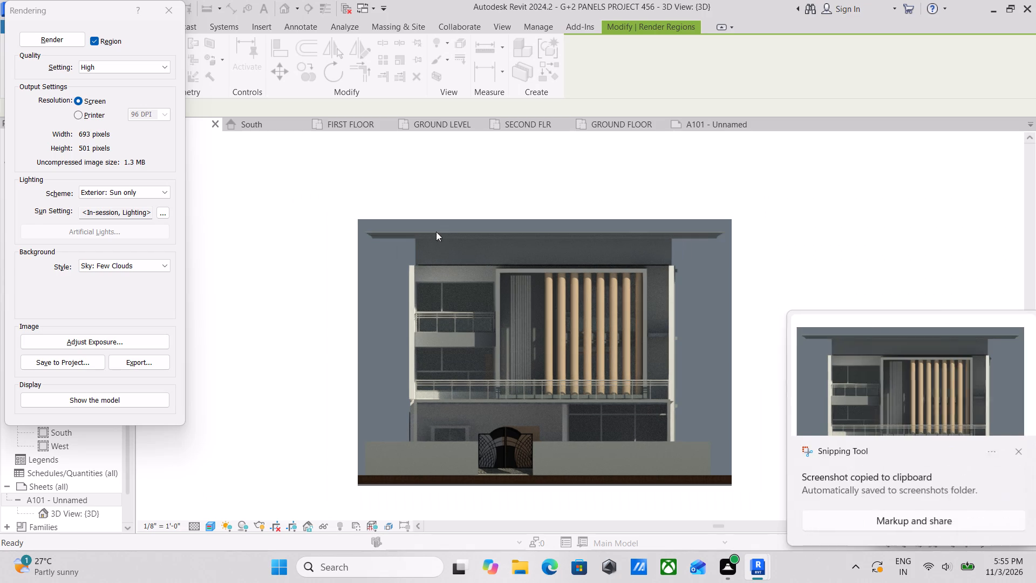
pyautogui.click(787, 263)
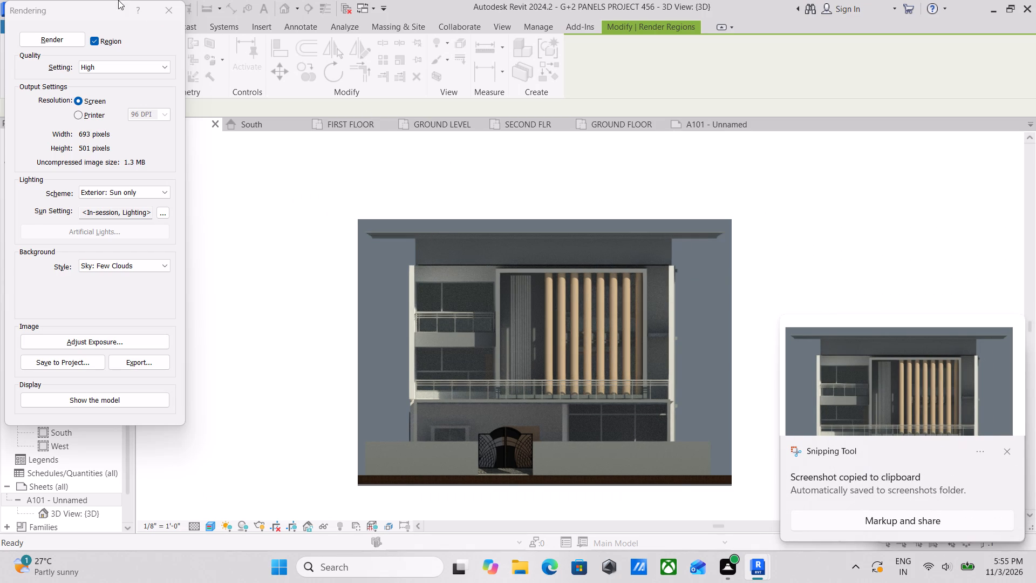
pyautogui.click(161, 14)
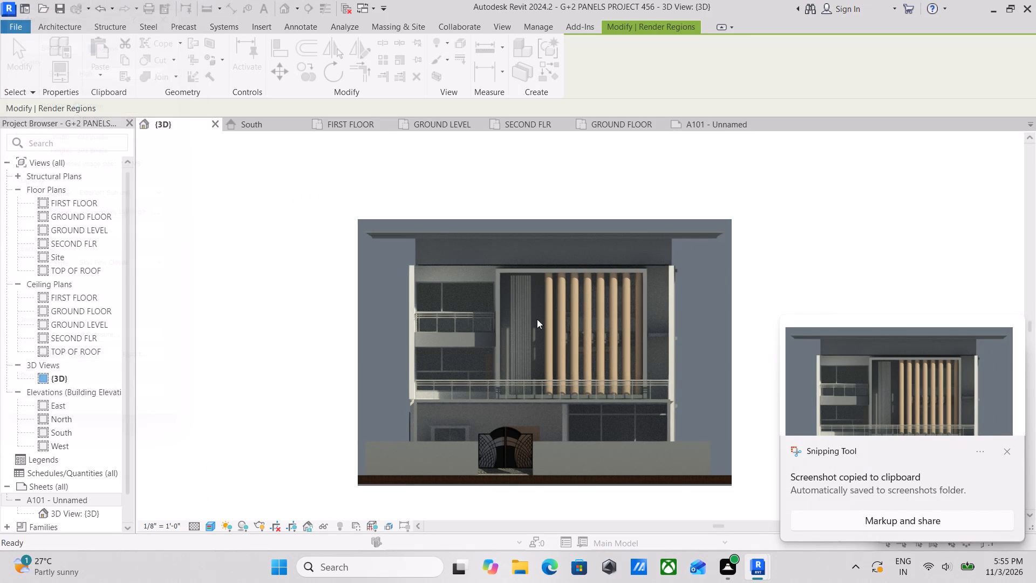
# Turn the 3D view to the edge-on corner view between Front and Right, framing the whole building, and reopen the rendering settings.
pyautogui.scroll(-1, 632, 328)
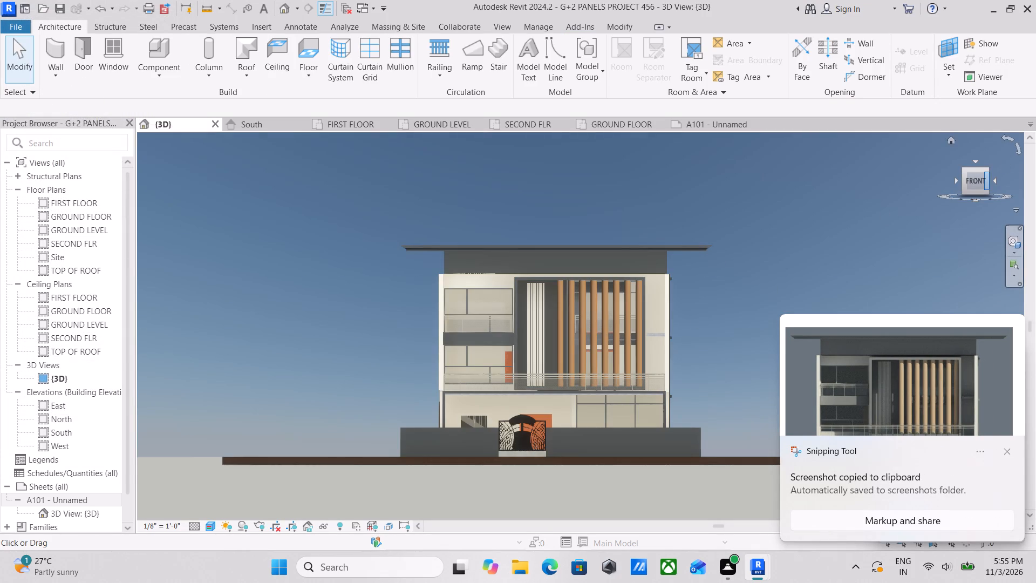
pyautogui.click(988, 178)
pyautogui.scroll(7, 684, 339)
pyautogui.scroll(1, 528, 371)
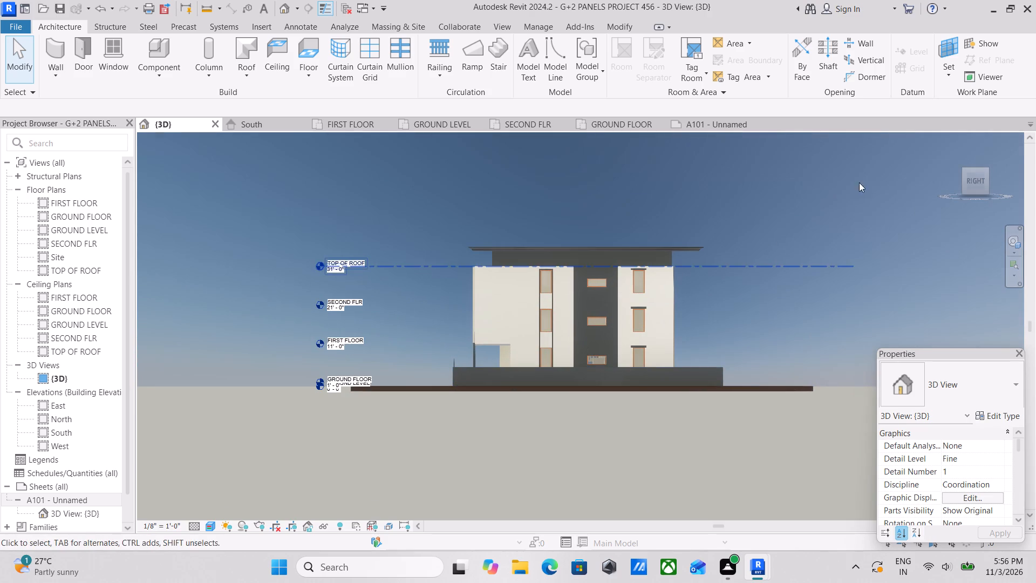
pyautogui.click(965, 180)
pyautogui.scroll(3, 832, 257)
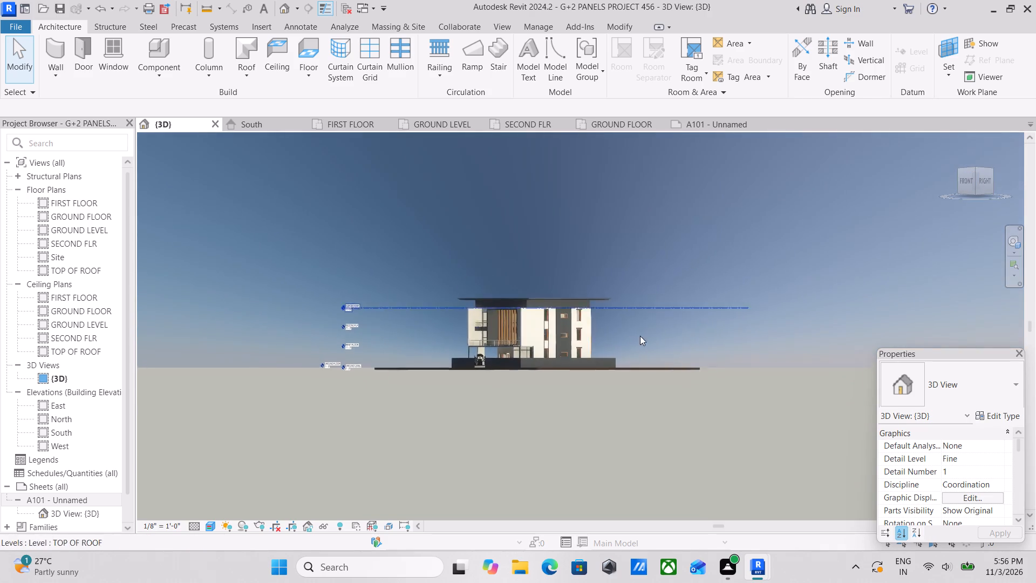
pyautogui.scroll(2, 563, 364)
pyautogui.scroll(-1, 622, 326)
pyautogui.scroll(2, 619, 325)
pyautogui.scroll(4, 576, 336)
pyautogui.moveTo(578, 343); pyautogui.dragTo(588, 371, button='middle')
pyautogui.write('rr')
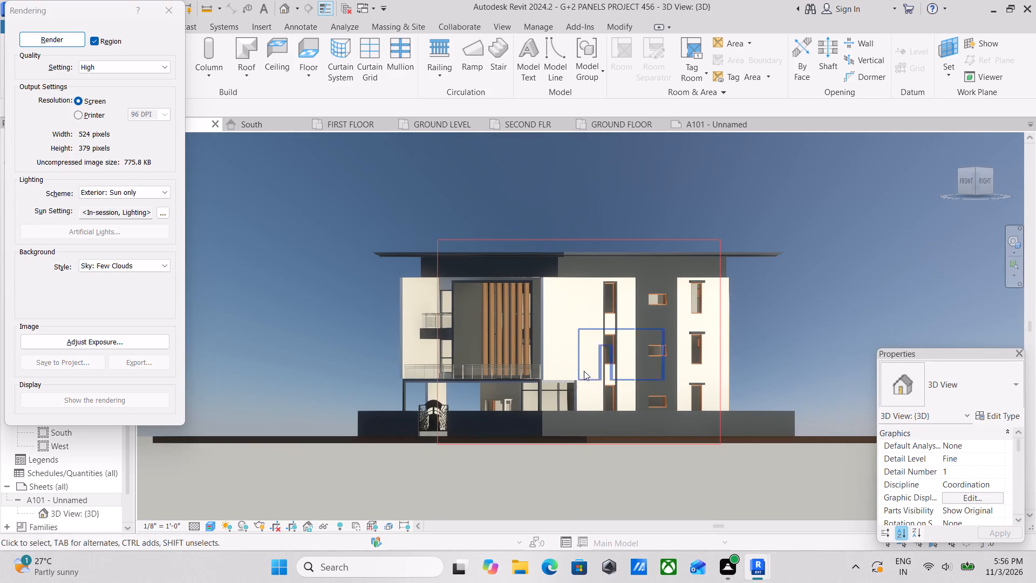
# Widen the render region on both sides beyond the compound wall and raise its top edge slightly above the roof.
pyautogui.scroll(-2, 582, 361)
pyautogui.click(521, 265)
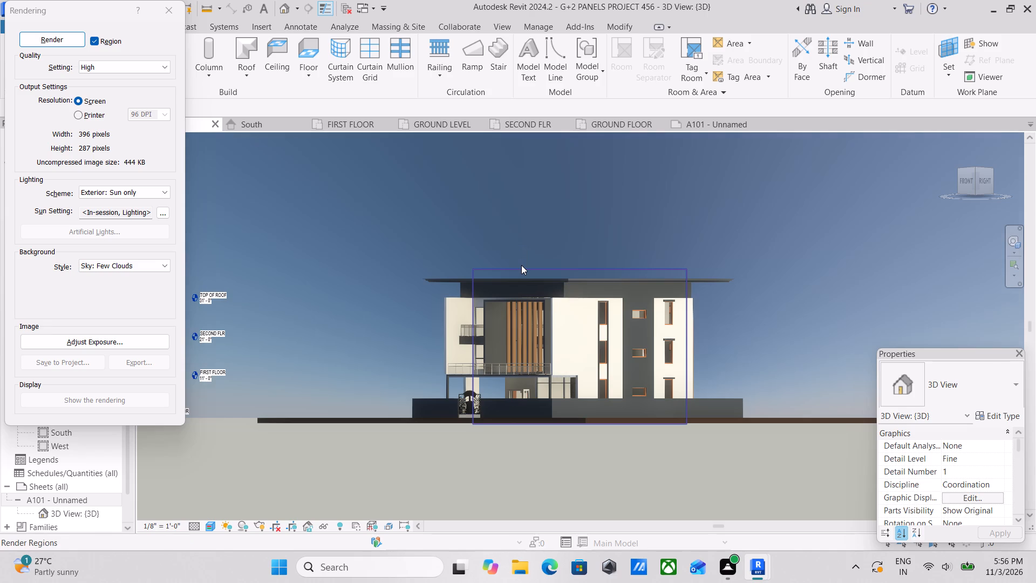
pyautogui.moveTo(473, 342); pyautogui.dragTo(427, 350)
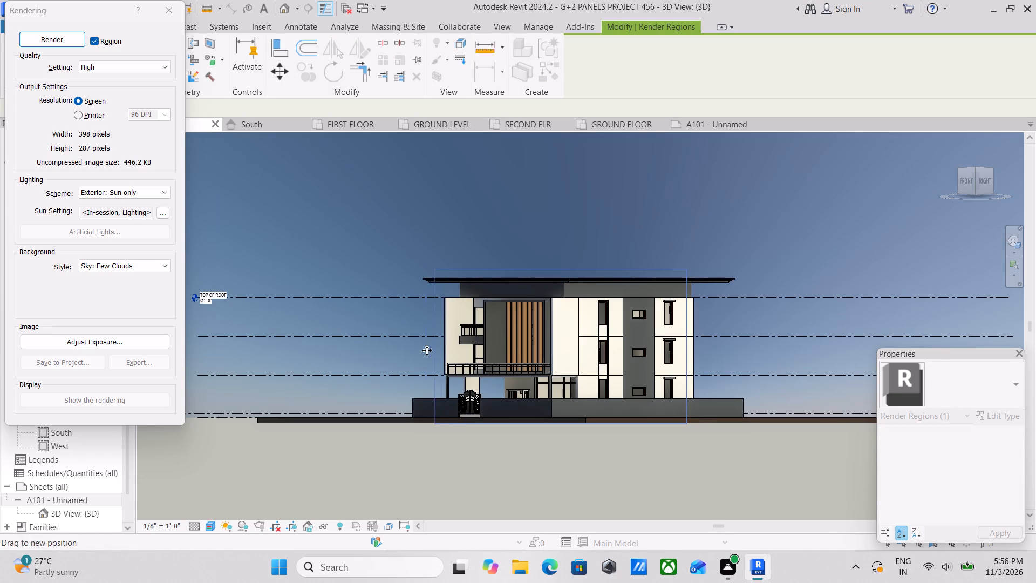
pyautogui.moveTo(427, 350); pyautogui.dragTo(408, 350)
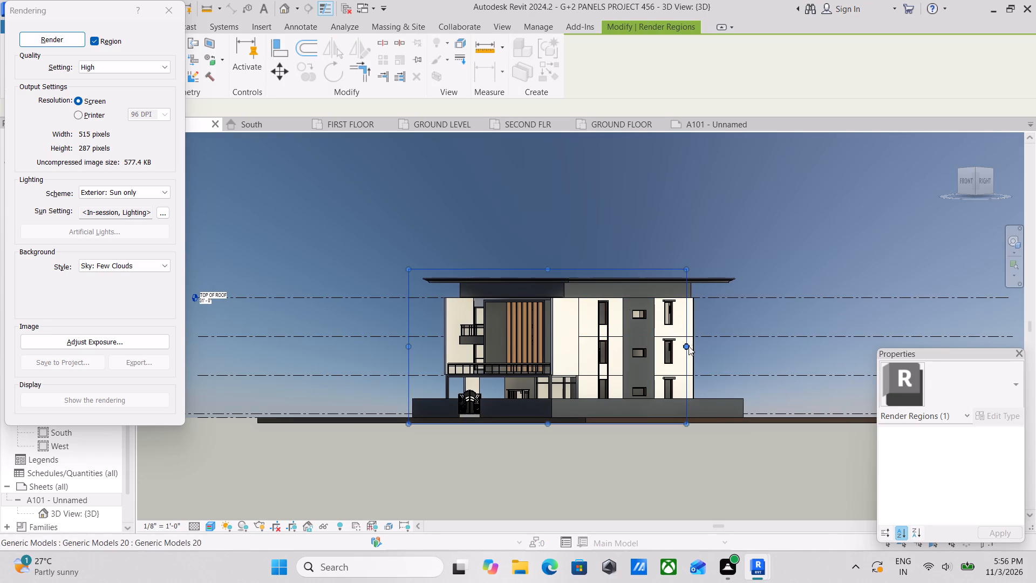
pyautogui.moveTo(689, 346); pyautogui.dragTo(749, 354)
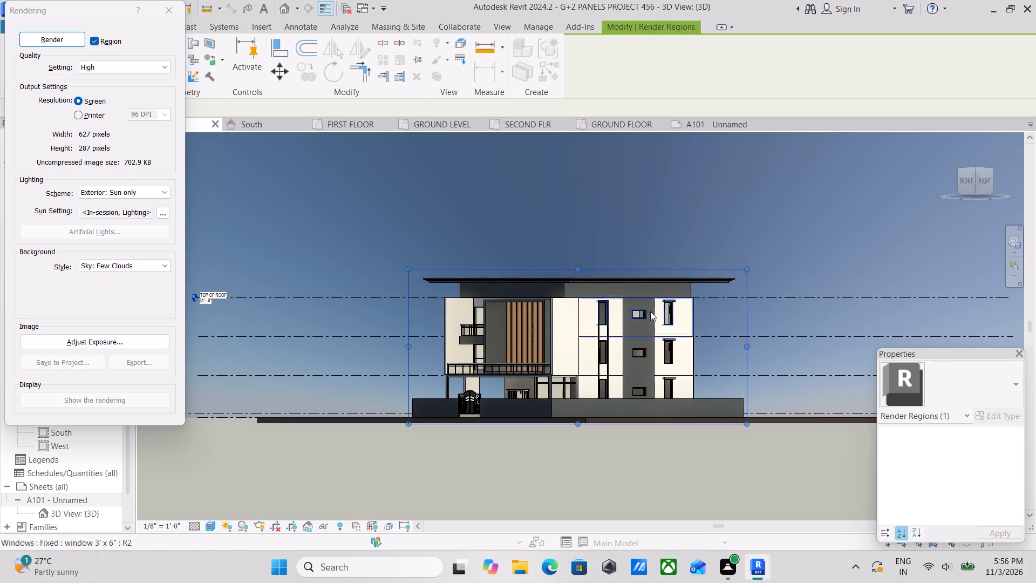
pyautogui.moveTo(583, 270); pyautogui.dragTo(578, 263)
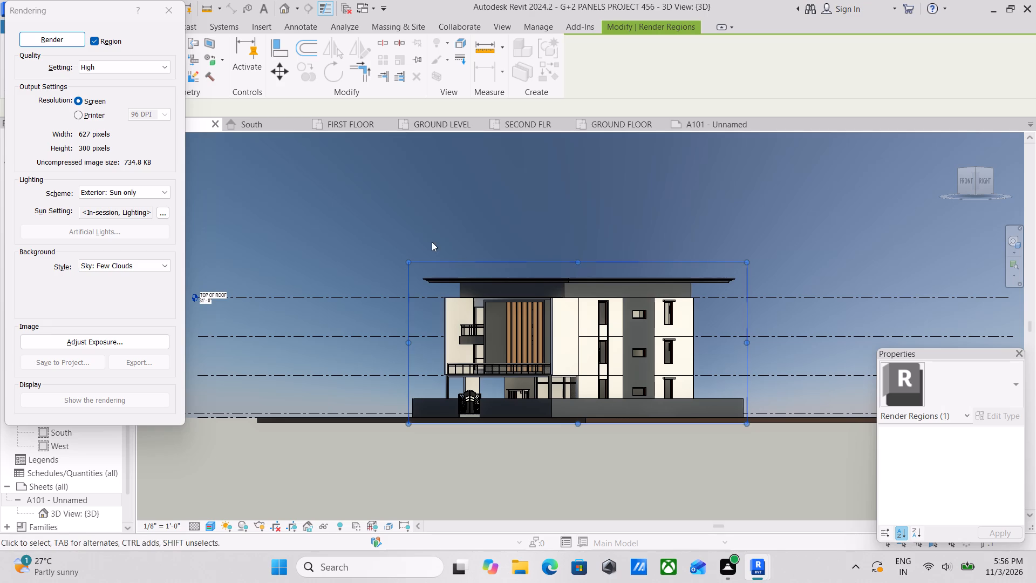
# Start rendering the framed front-right corner view region at High quality.
pyautogui.click(67, 40)
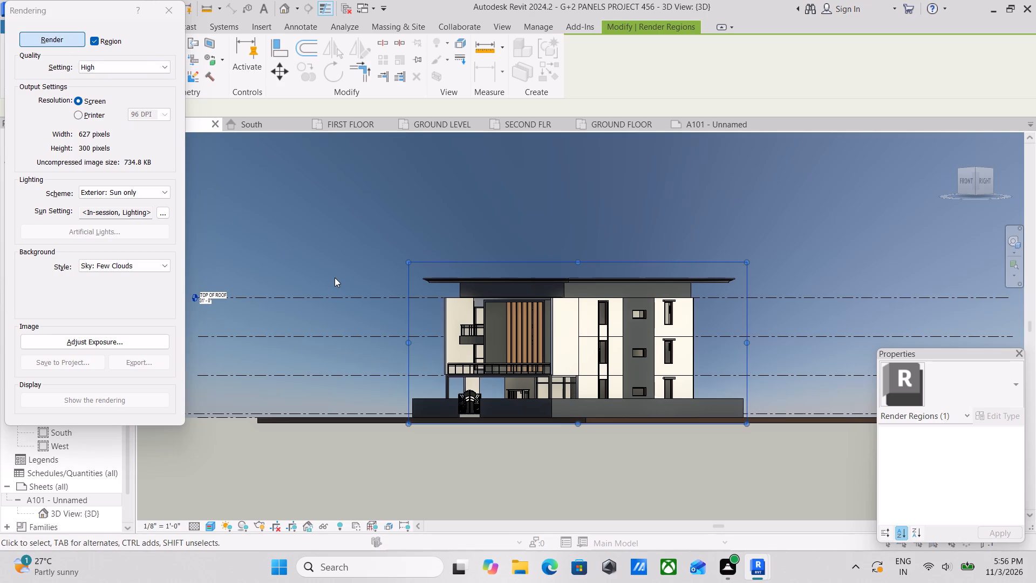
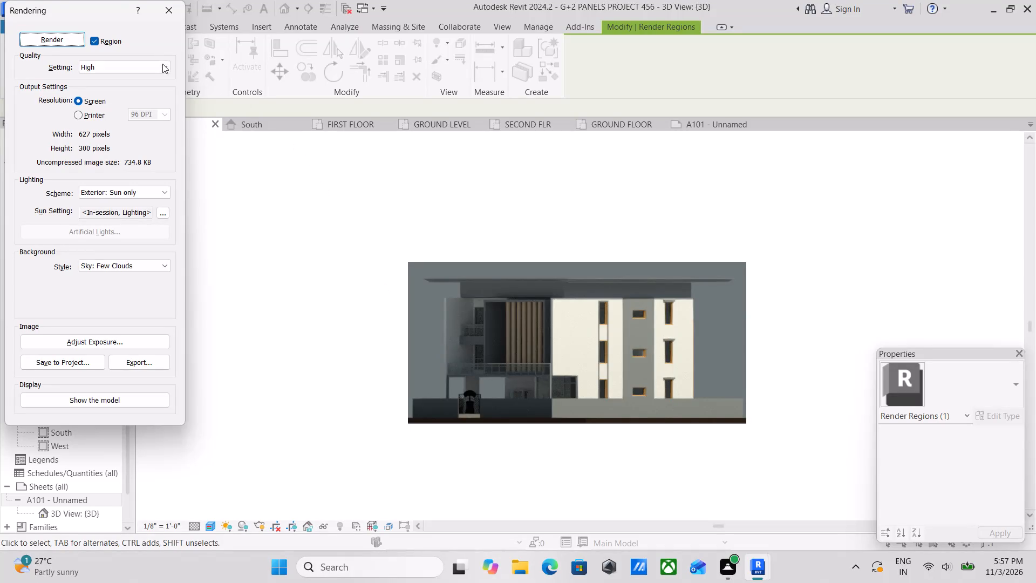
# Capture a screen snip of the finished front-right corner view rendering, including its full outline, and close the rendering settings.
pyautogui.scroll(2, 517, 331)
pyautogui.scroll(-2, 517, 331)
pyautogui.press('shift+super+s')
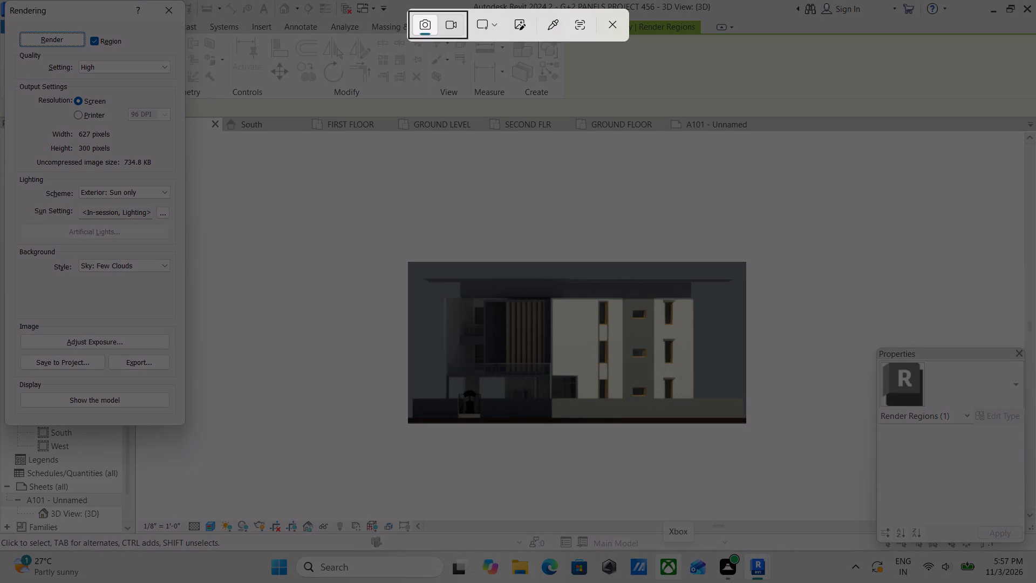
pyautogui.moveTo(390, 244); pyautogui.dragTo(787, 438)
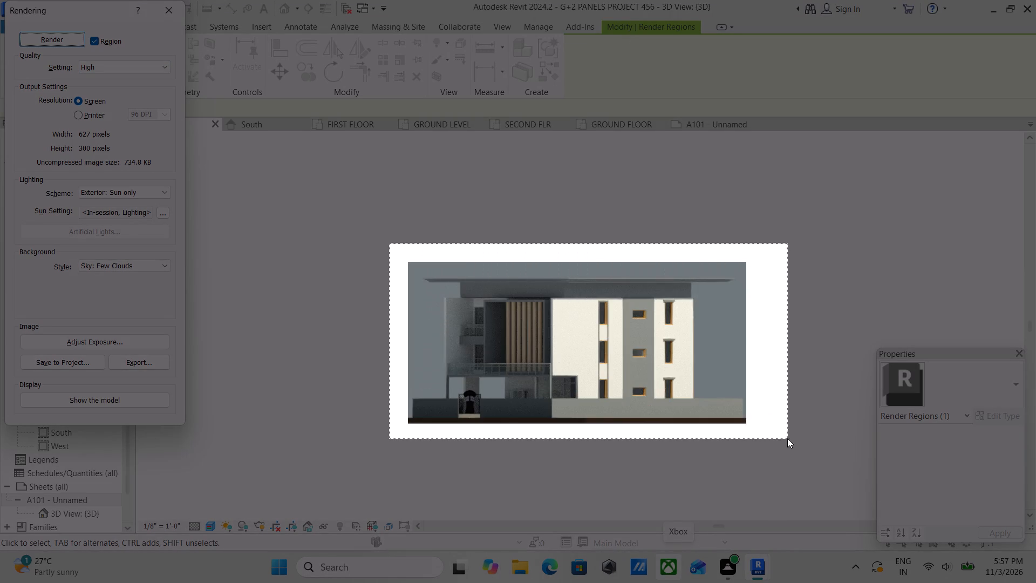
pyautogui.moveTo(787, 438); pyautogui.dragTo(780, 433)
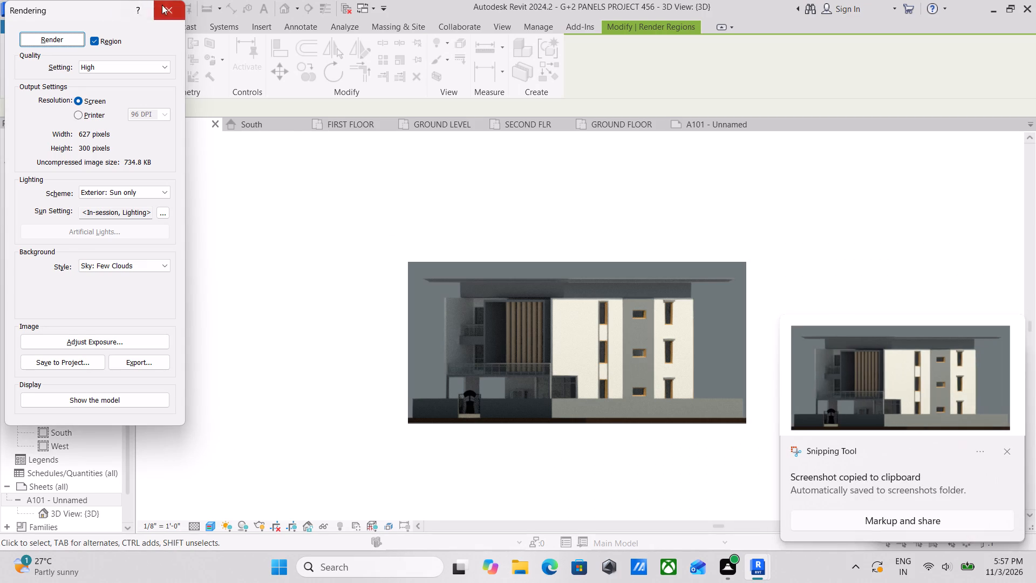
pyautogui.click(165, 6)
# Examine the building's corner view in the 3D model, including the roof, balconies, wooden louvers and entrance gate.
pyautogui.scroll(-2, 563, 375)
pyautogui.scroll(2, 576, 386)
pyautogui.moveTo(554, 379); pyautogui.dragTo(440, 364, button='middle')
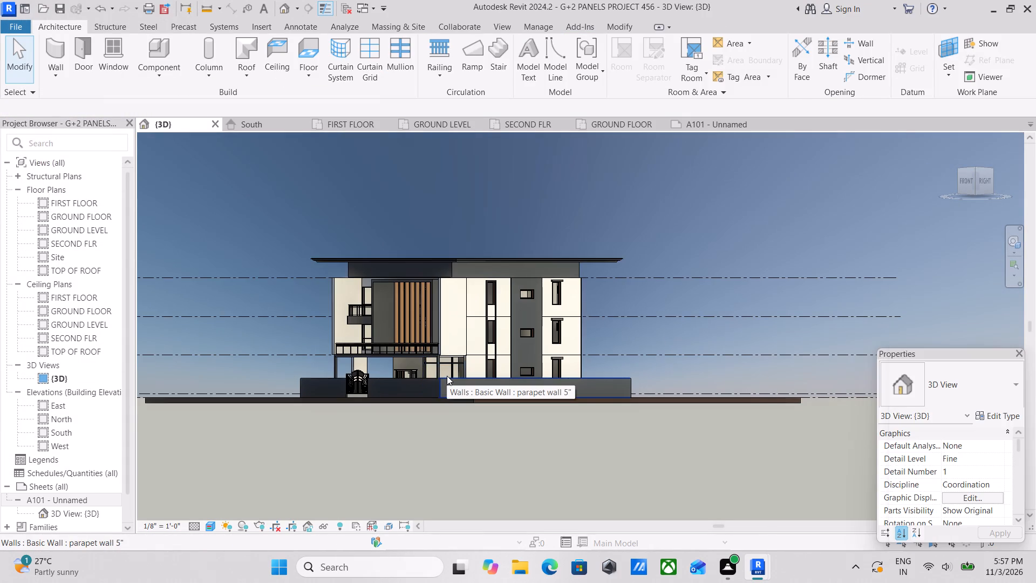
pyautogui.scroll(2, 500, 441)
pyautogui.moveTo(472, 424); pyautogui.dragTo(569, 462, button='middle')
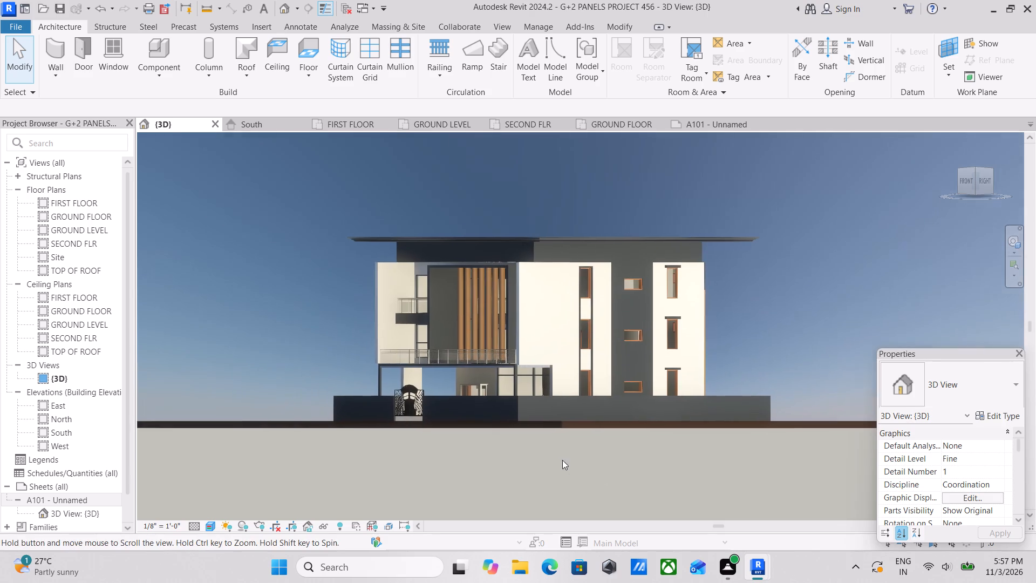
pyautogui.scroll(6, 370, 363)
pyautogui.scroll(-3, 474, 355)
pyautogui.moveTo(474, 355); pyautogui.dragTo(535, 432, button='middle')
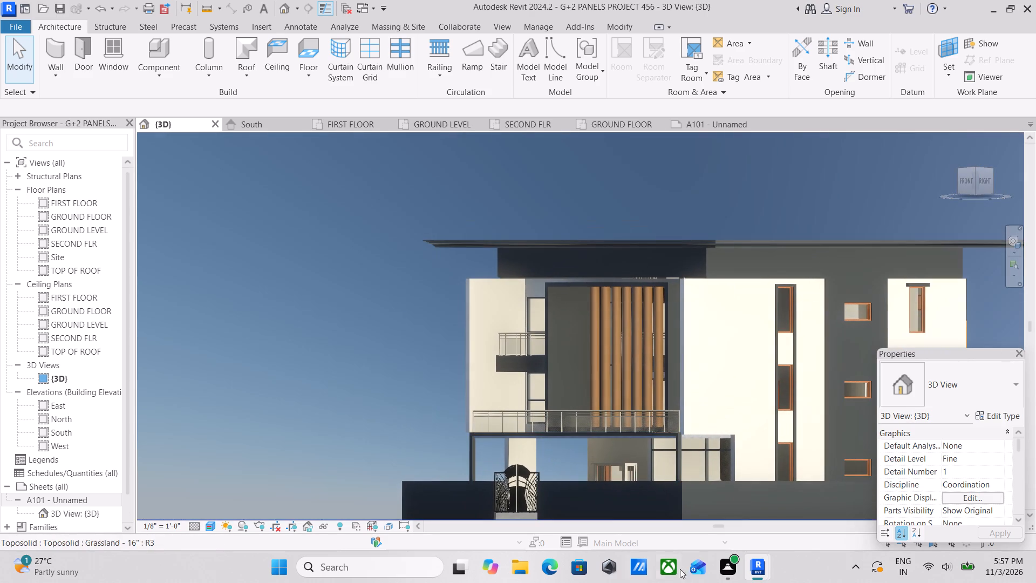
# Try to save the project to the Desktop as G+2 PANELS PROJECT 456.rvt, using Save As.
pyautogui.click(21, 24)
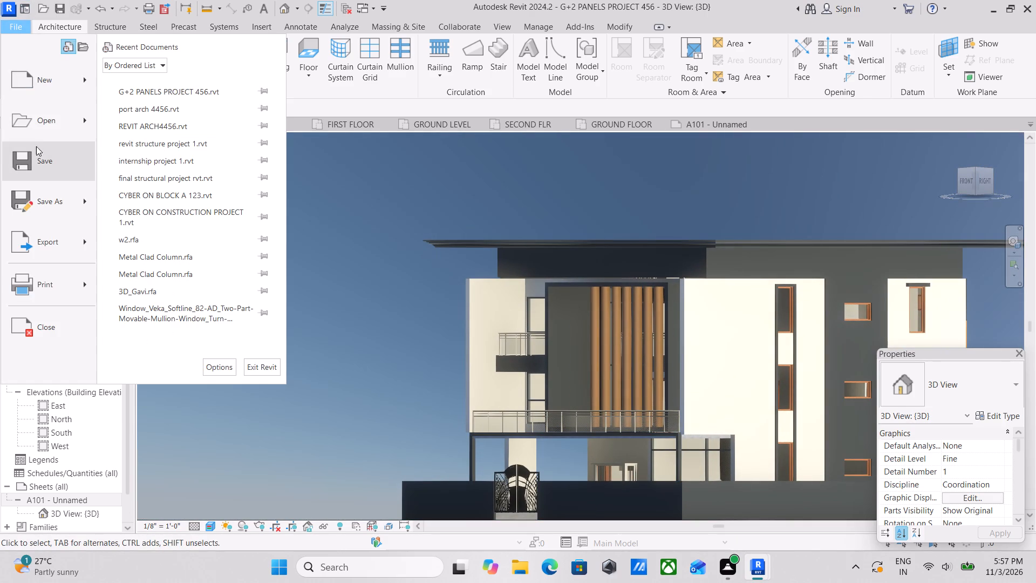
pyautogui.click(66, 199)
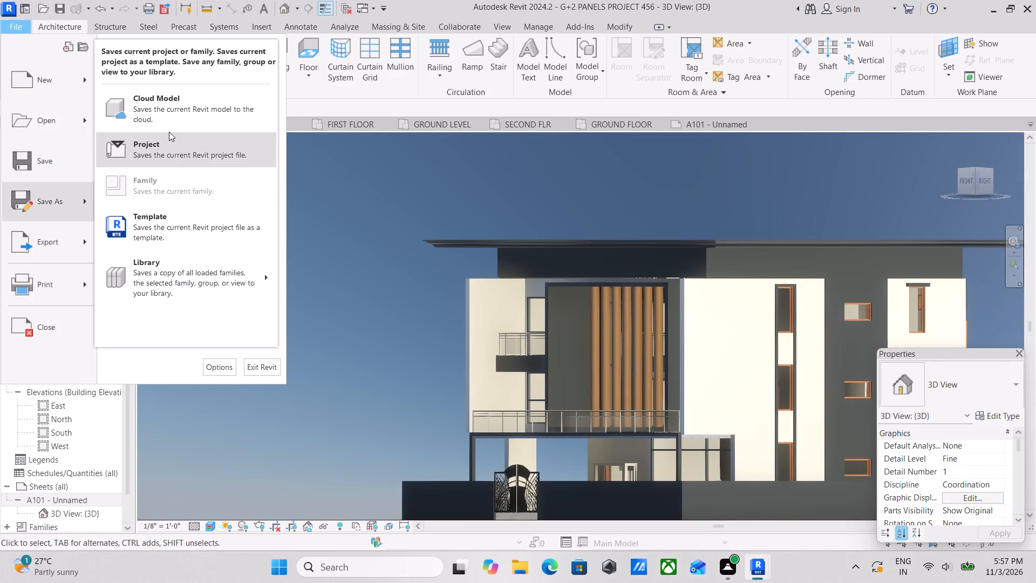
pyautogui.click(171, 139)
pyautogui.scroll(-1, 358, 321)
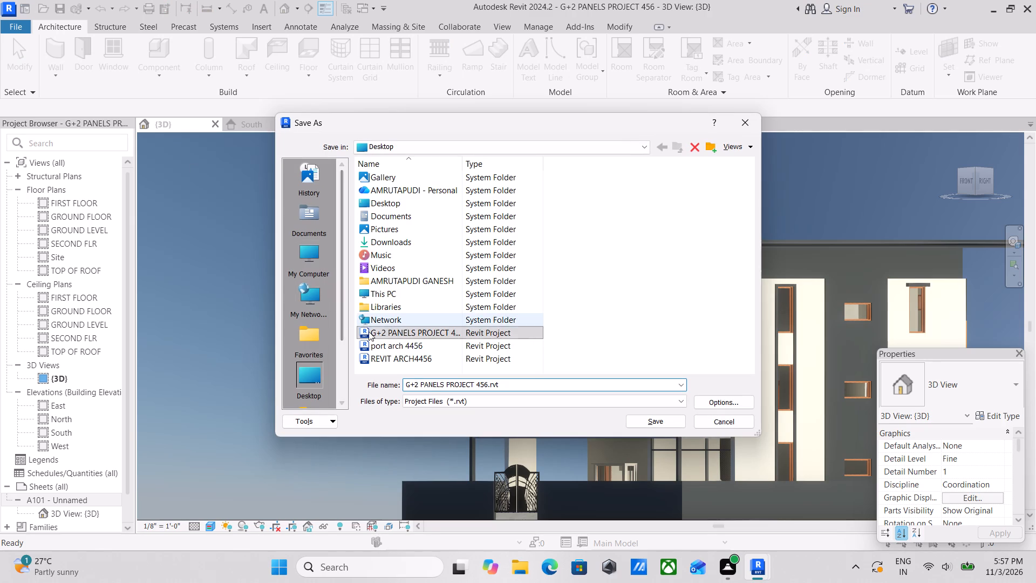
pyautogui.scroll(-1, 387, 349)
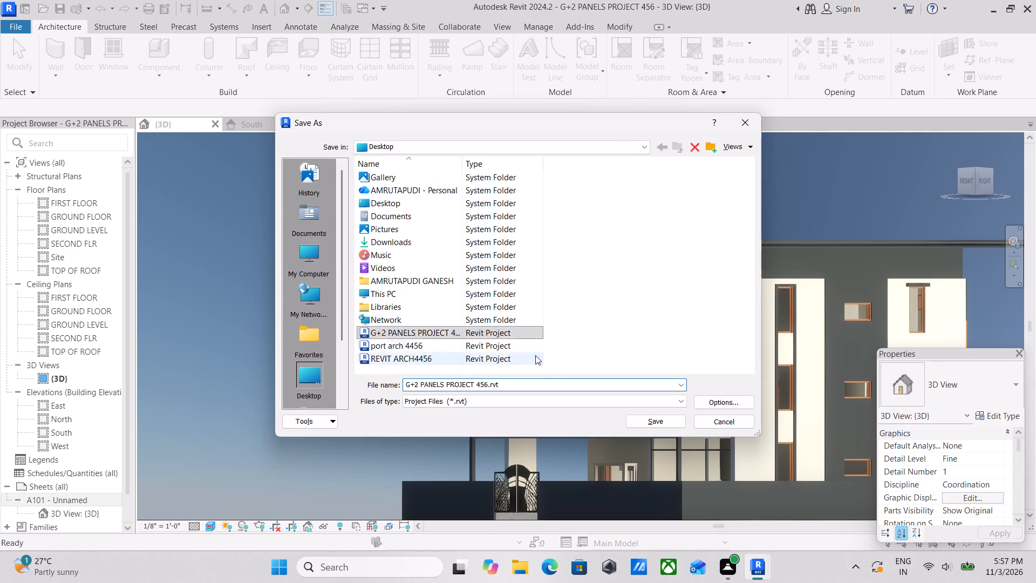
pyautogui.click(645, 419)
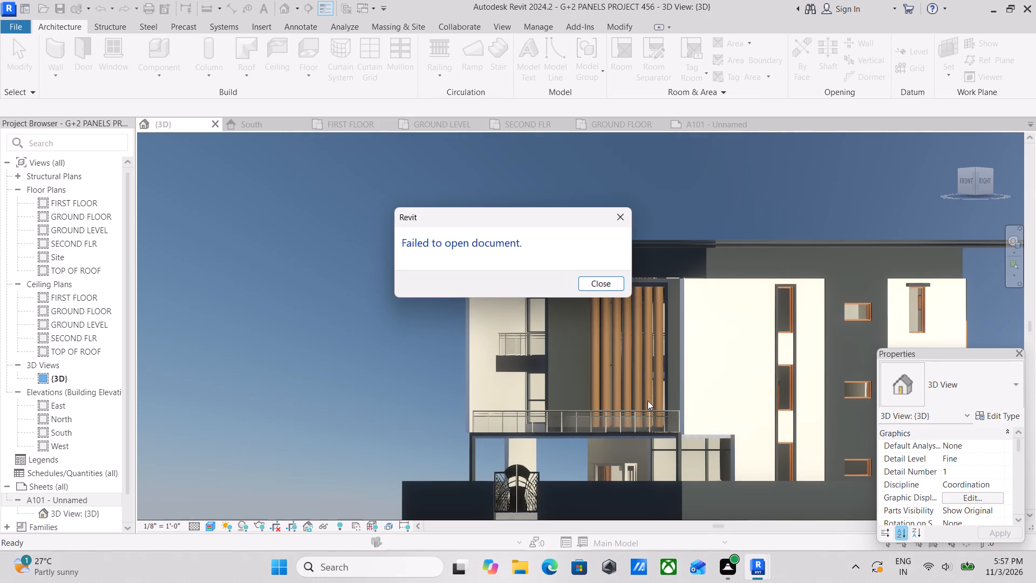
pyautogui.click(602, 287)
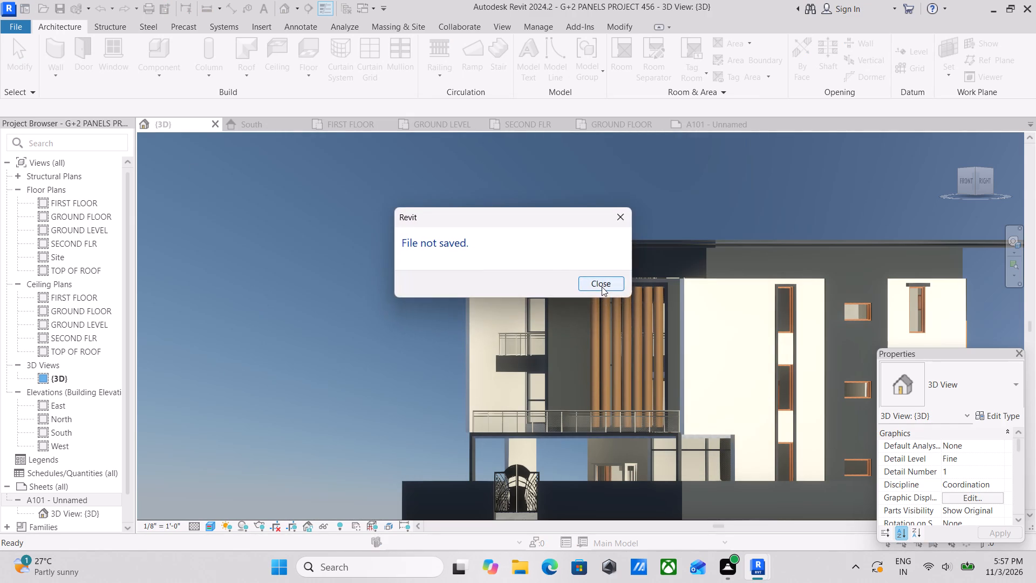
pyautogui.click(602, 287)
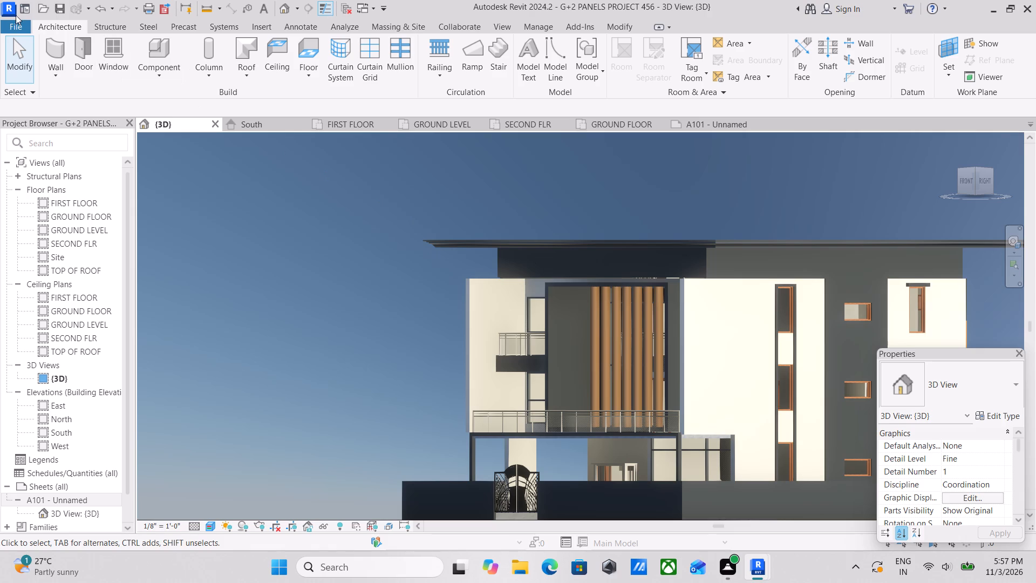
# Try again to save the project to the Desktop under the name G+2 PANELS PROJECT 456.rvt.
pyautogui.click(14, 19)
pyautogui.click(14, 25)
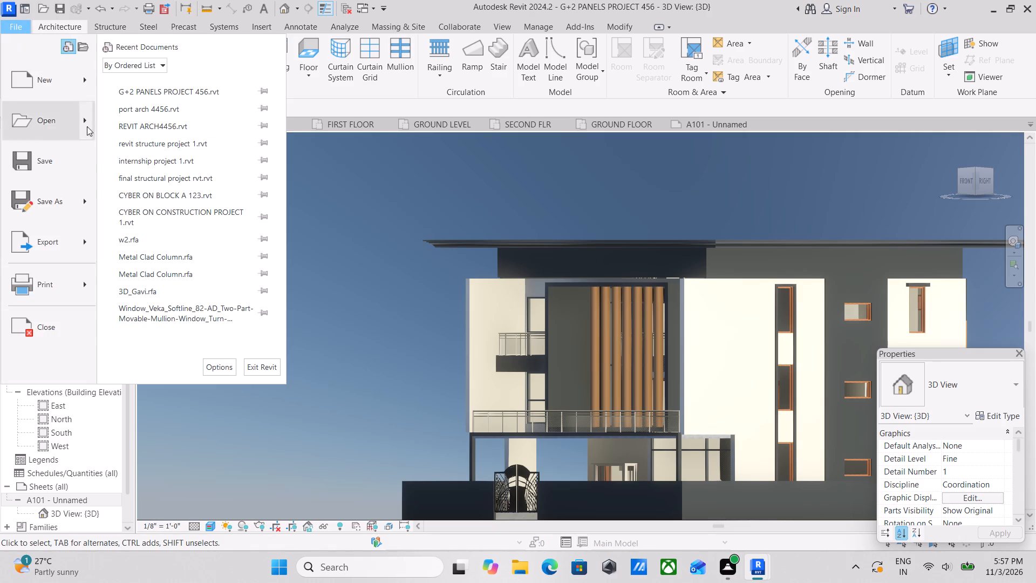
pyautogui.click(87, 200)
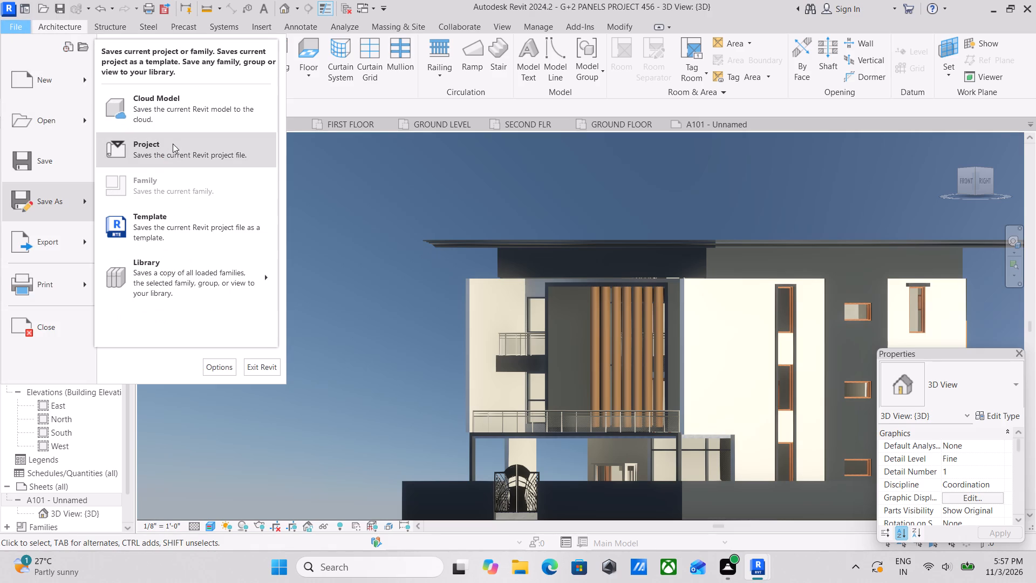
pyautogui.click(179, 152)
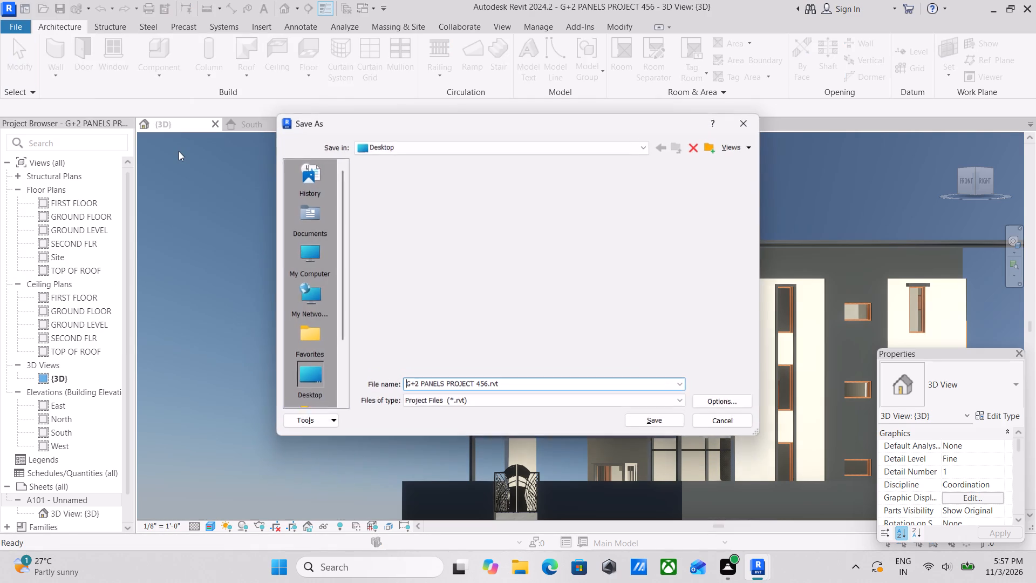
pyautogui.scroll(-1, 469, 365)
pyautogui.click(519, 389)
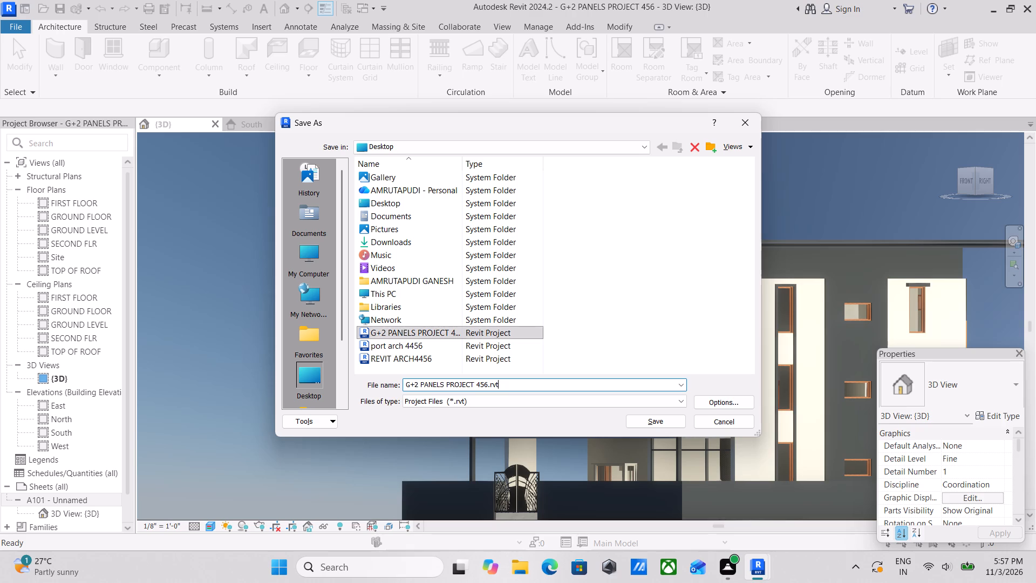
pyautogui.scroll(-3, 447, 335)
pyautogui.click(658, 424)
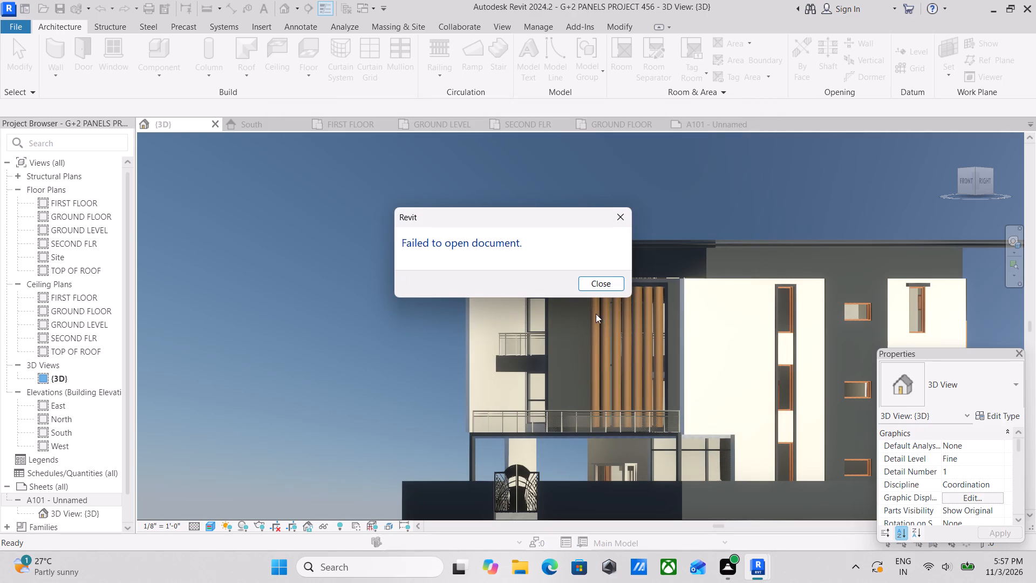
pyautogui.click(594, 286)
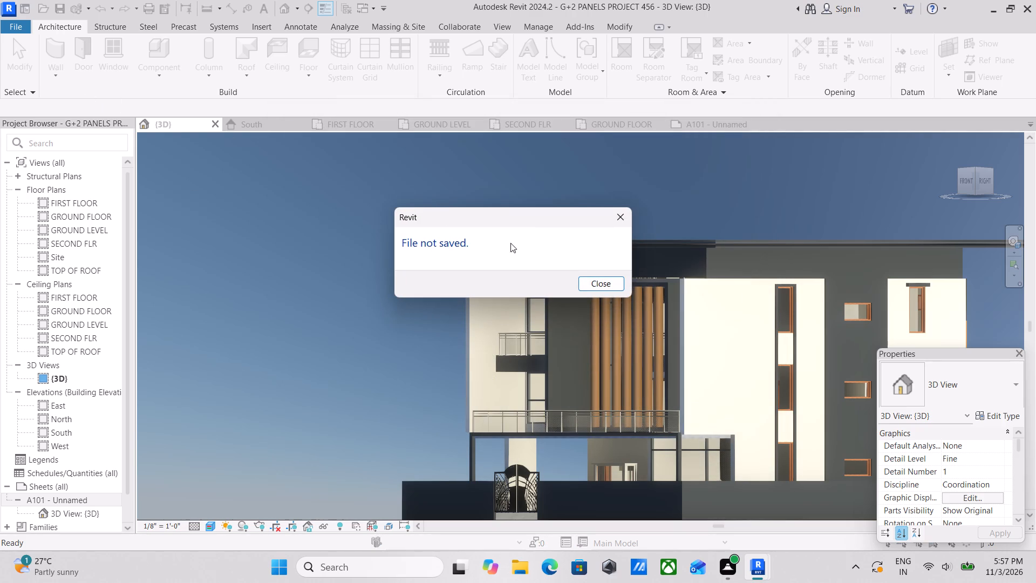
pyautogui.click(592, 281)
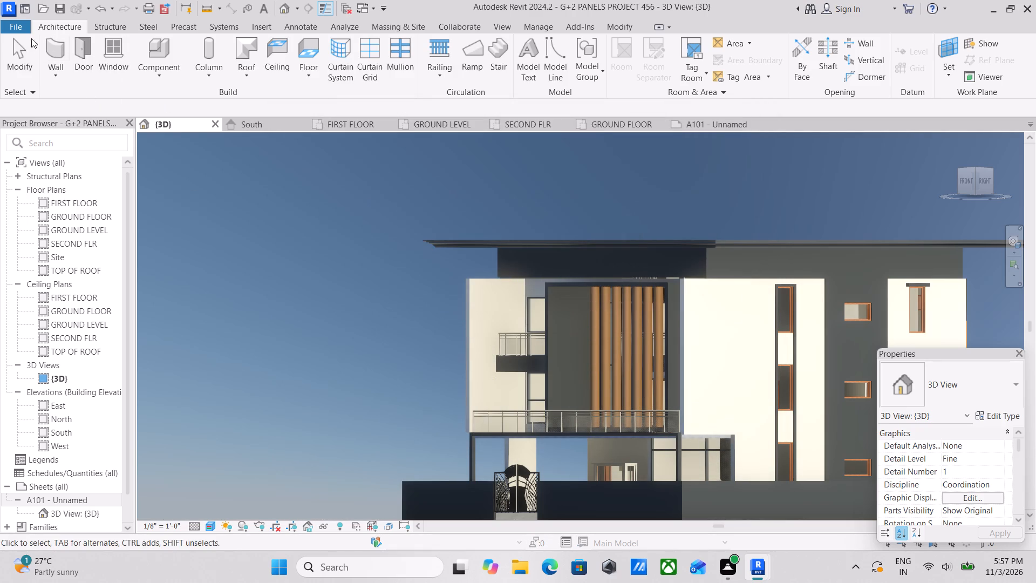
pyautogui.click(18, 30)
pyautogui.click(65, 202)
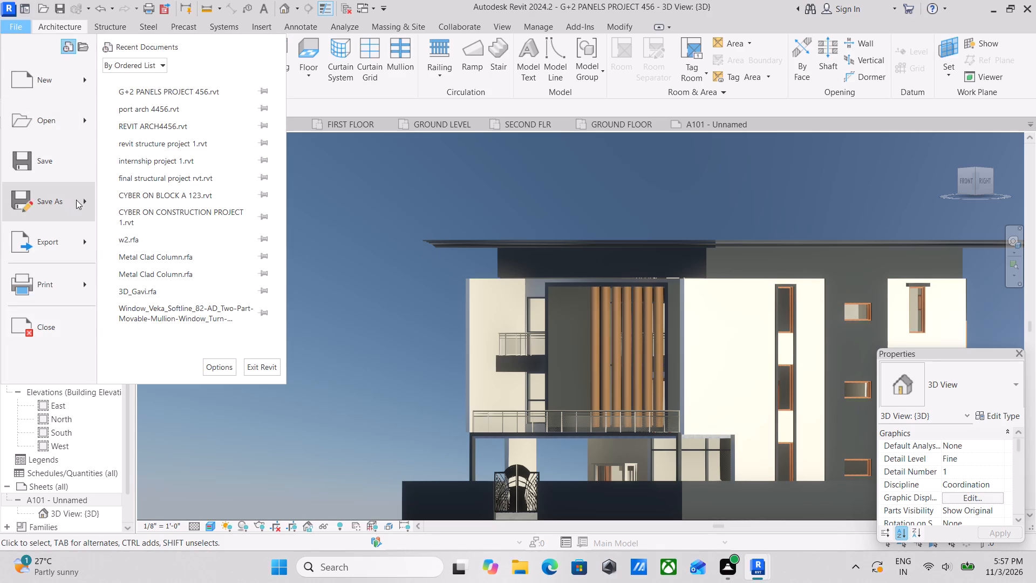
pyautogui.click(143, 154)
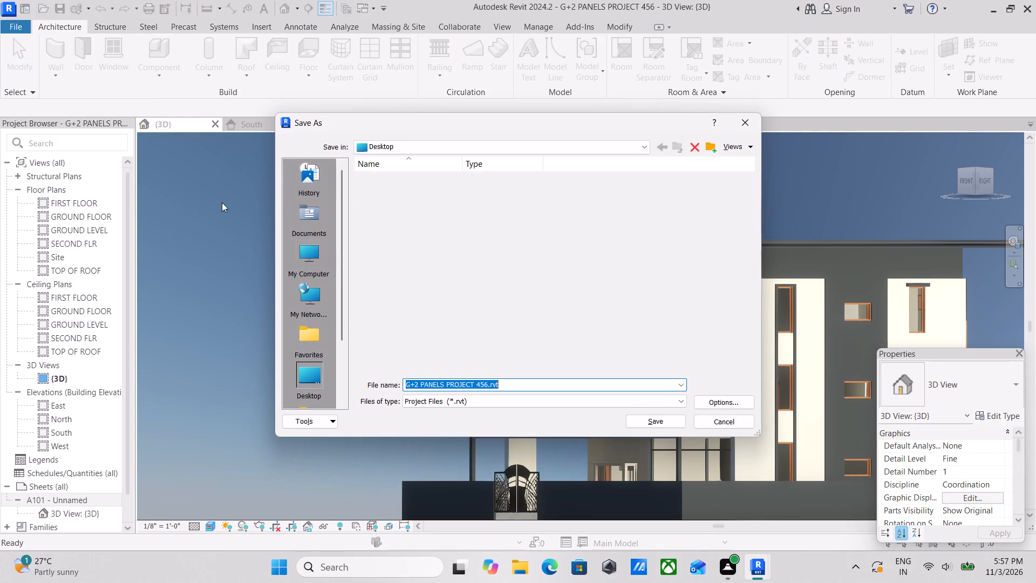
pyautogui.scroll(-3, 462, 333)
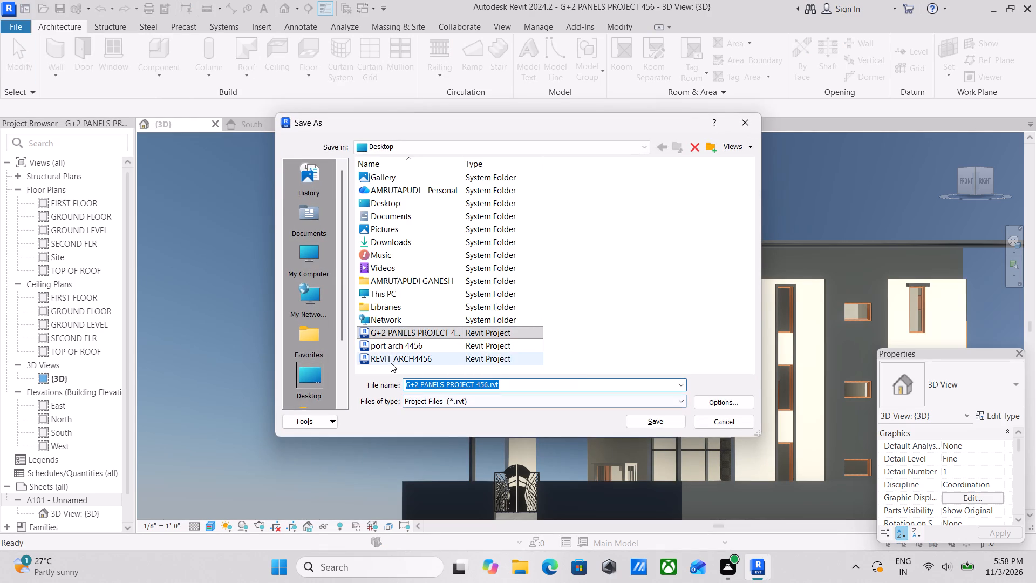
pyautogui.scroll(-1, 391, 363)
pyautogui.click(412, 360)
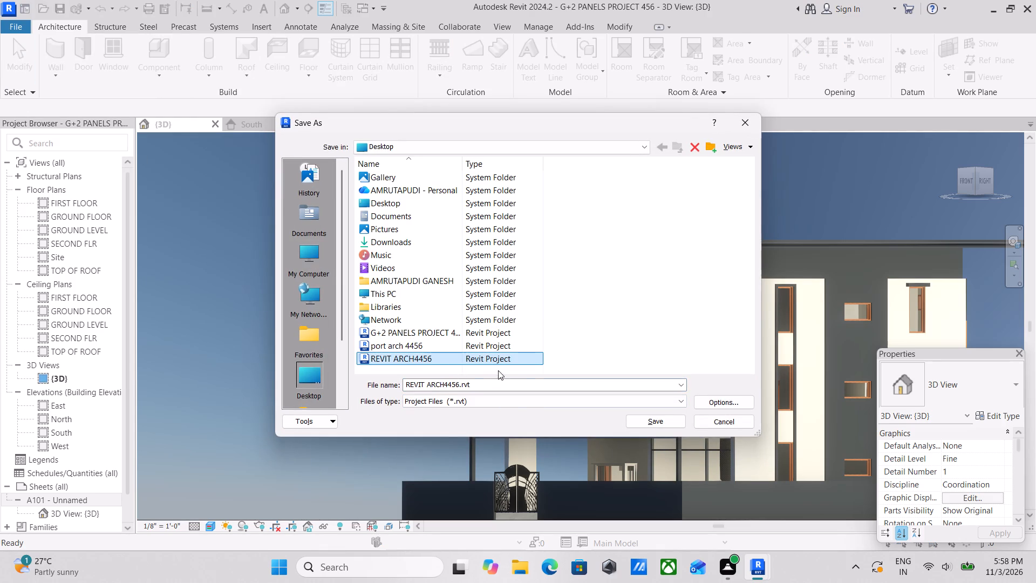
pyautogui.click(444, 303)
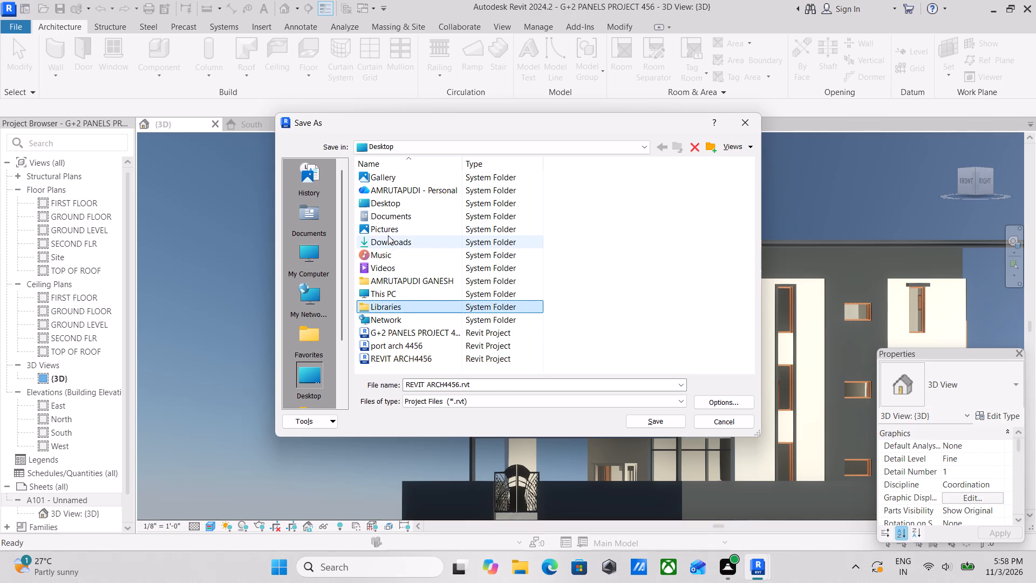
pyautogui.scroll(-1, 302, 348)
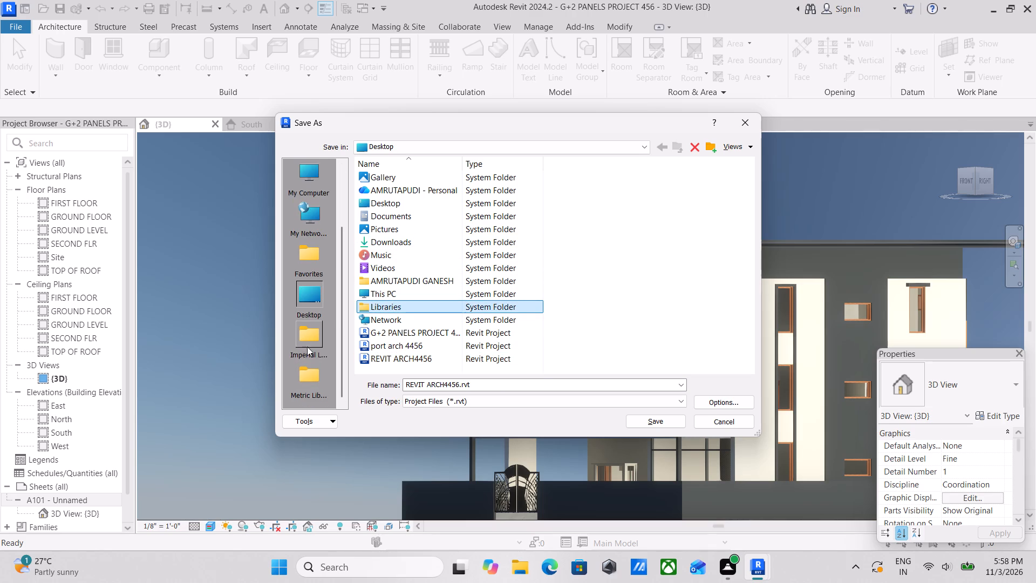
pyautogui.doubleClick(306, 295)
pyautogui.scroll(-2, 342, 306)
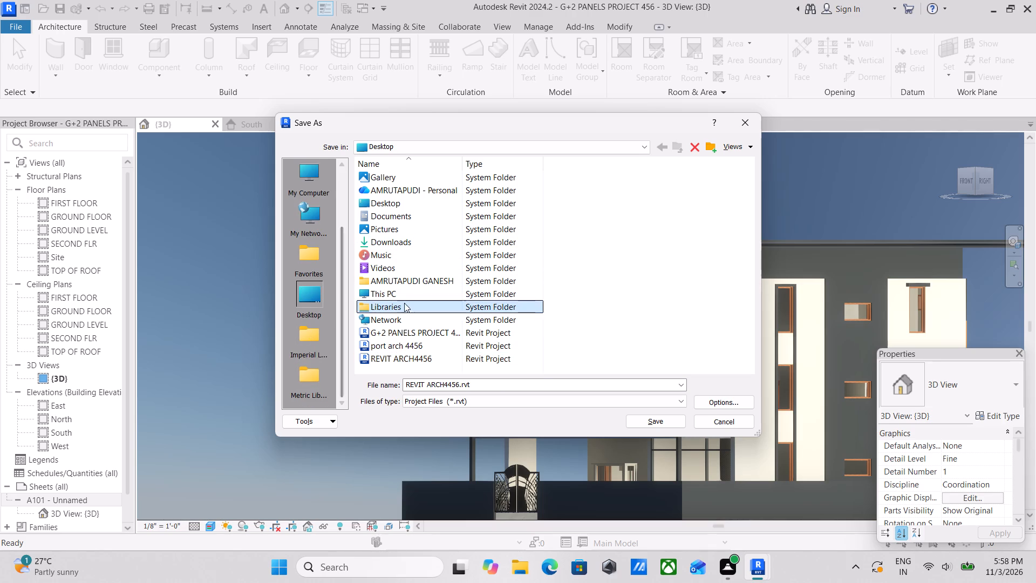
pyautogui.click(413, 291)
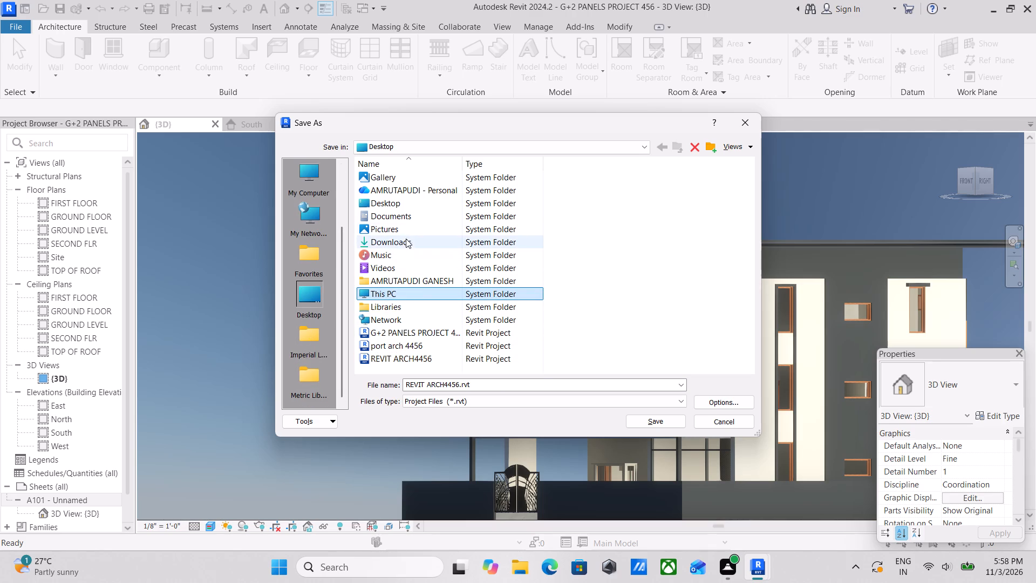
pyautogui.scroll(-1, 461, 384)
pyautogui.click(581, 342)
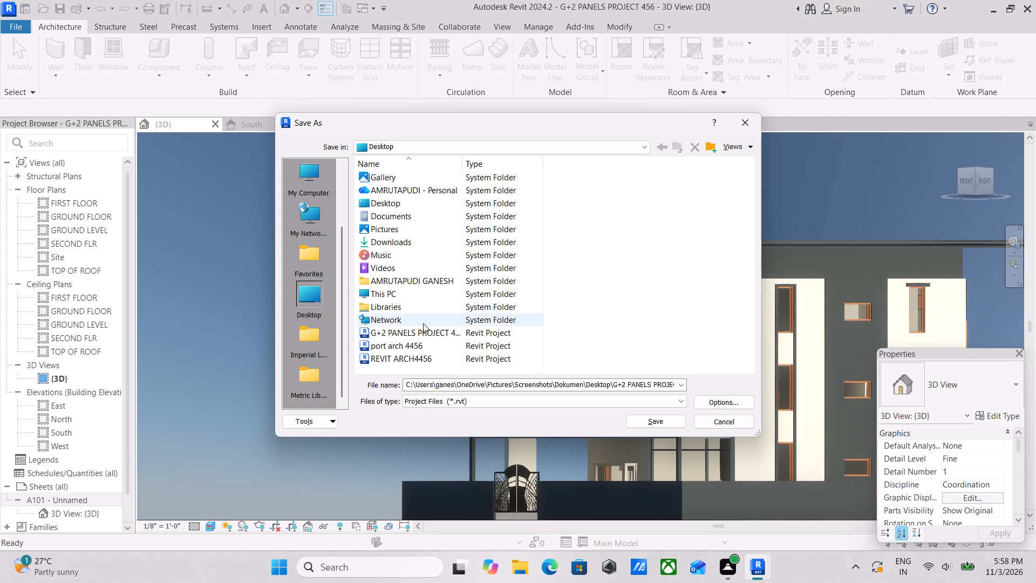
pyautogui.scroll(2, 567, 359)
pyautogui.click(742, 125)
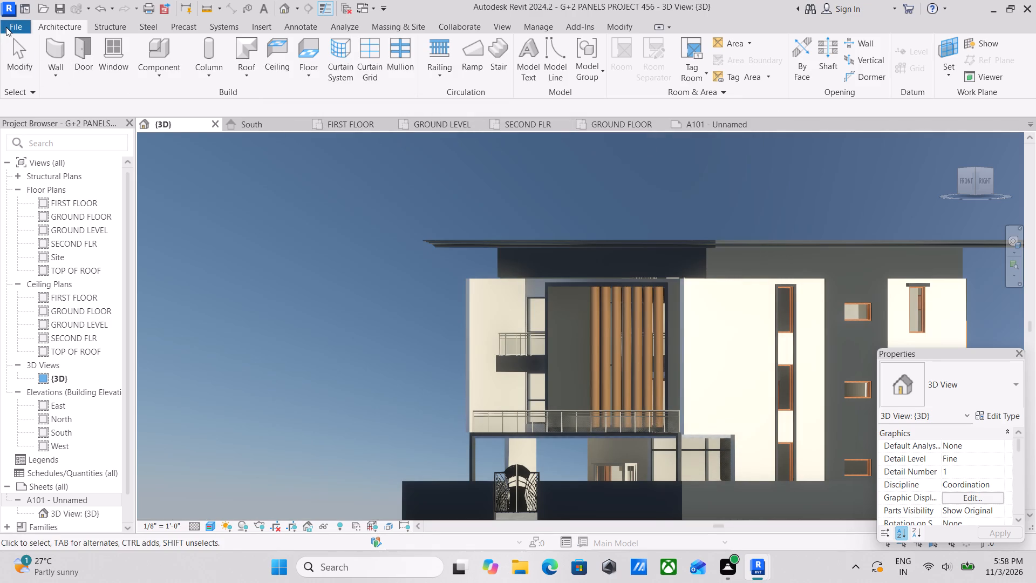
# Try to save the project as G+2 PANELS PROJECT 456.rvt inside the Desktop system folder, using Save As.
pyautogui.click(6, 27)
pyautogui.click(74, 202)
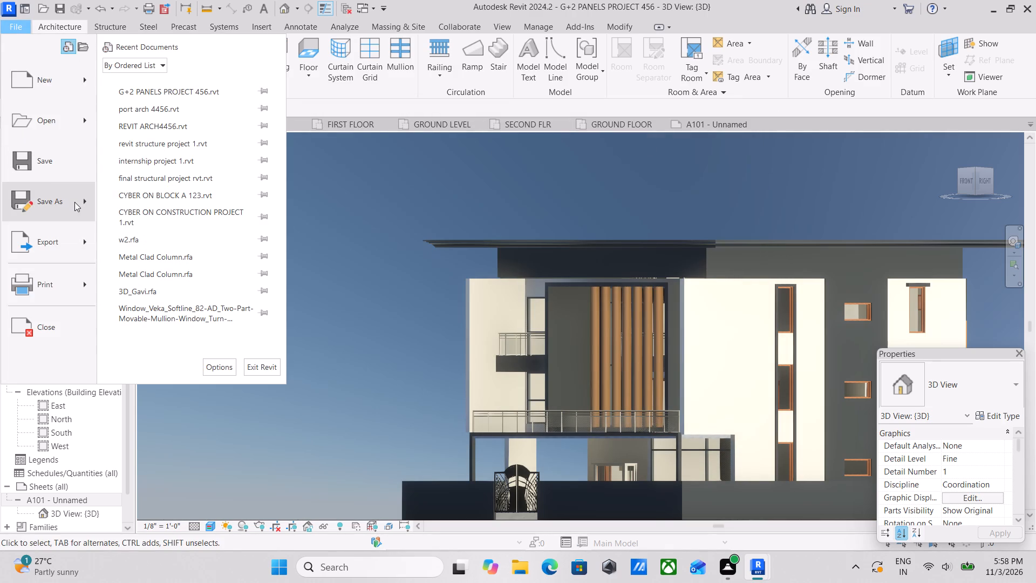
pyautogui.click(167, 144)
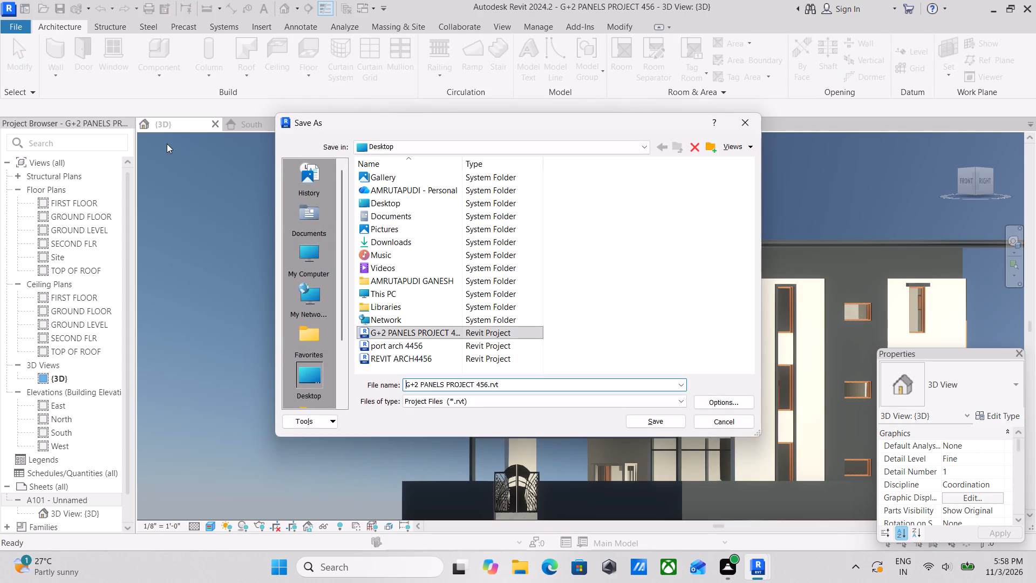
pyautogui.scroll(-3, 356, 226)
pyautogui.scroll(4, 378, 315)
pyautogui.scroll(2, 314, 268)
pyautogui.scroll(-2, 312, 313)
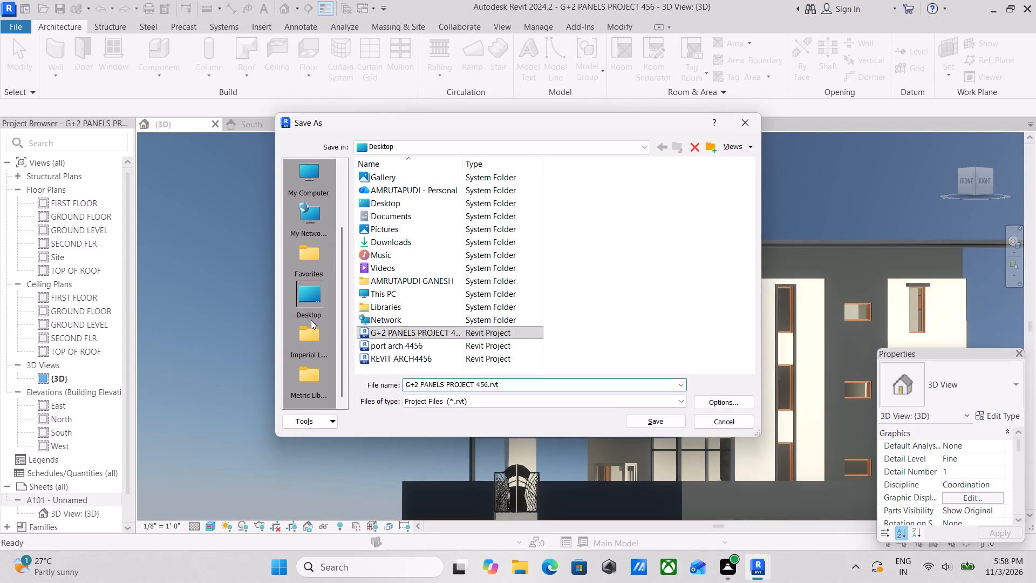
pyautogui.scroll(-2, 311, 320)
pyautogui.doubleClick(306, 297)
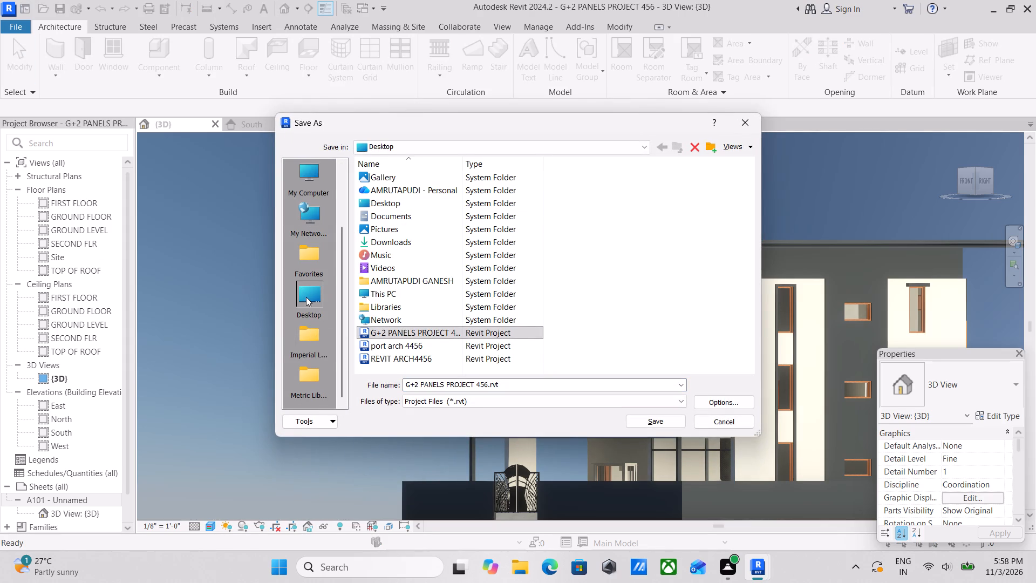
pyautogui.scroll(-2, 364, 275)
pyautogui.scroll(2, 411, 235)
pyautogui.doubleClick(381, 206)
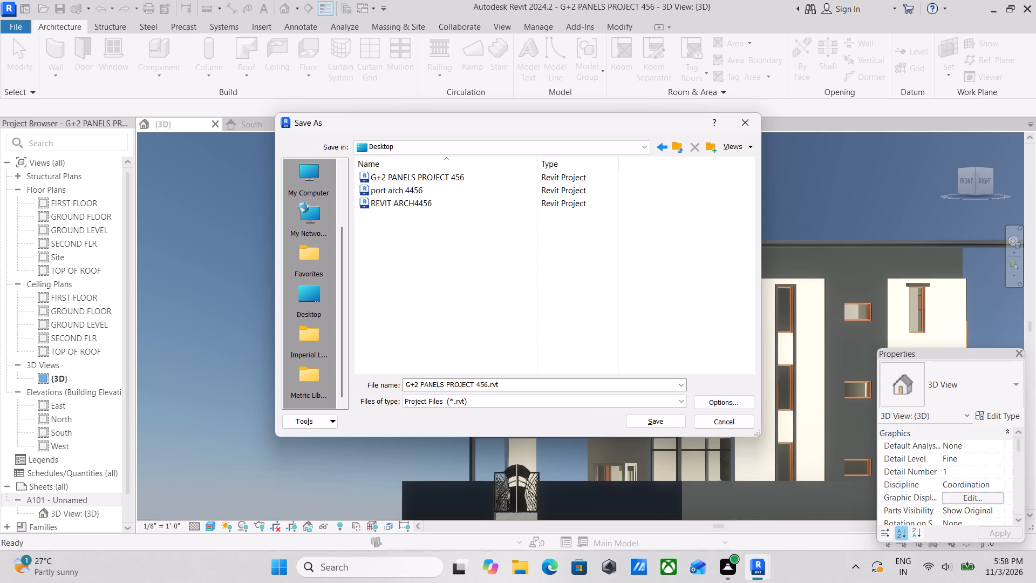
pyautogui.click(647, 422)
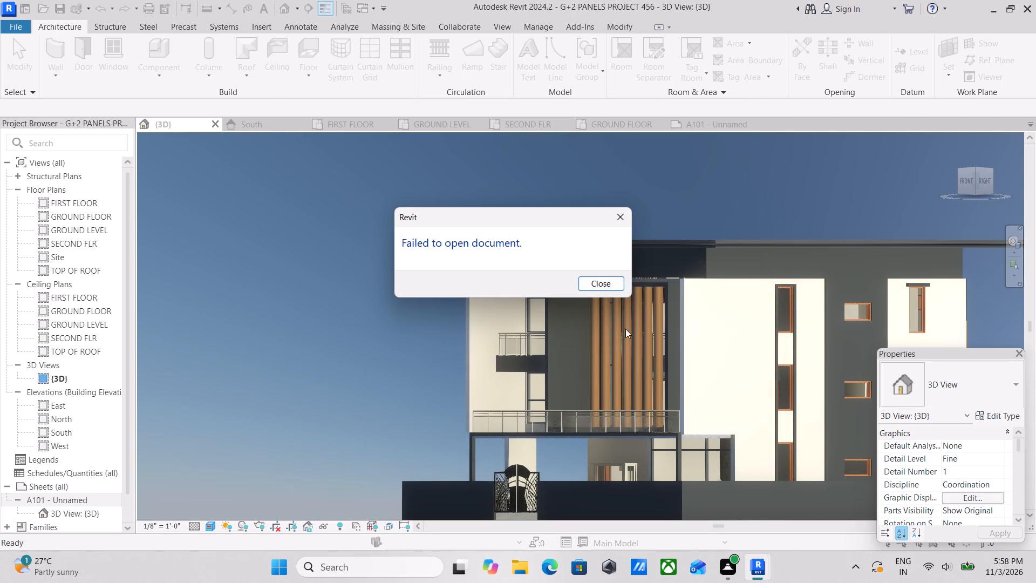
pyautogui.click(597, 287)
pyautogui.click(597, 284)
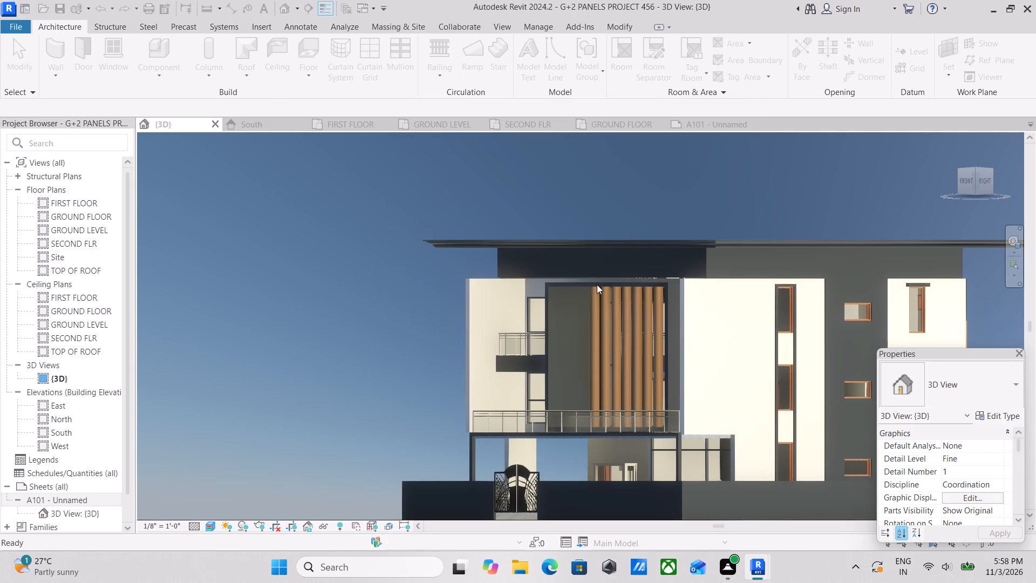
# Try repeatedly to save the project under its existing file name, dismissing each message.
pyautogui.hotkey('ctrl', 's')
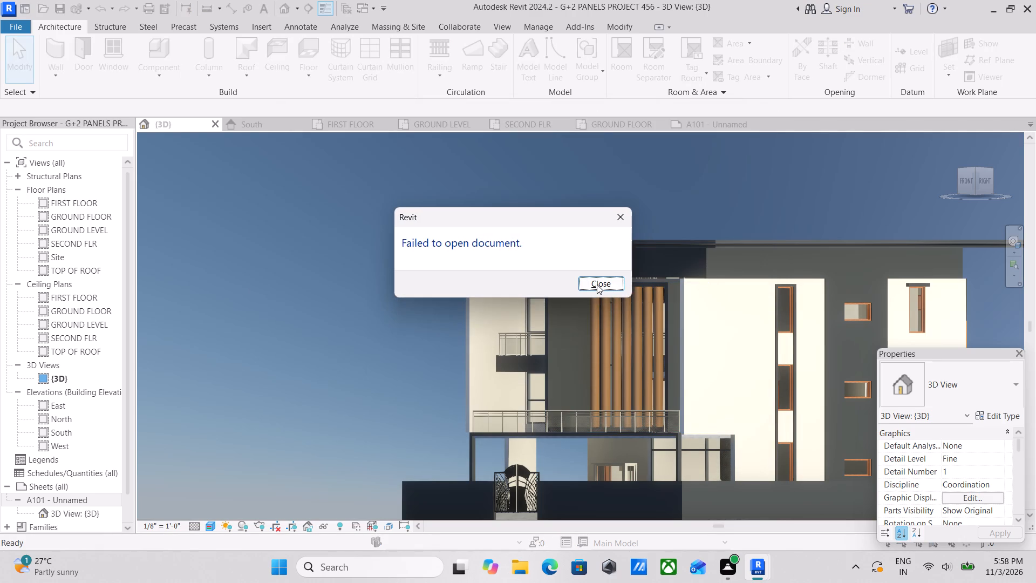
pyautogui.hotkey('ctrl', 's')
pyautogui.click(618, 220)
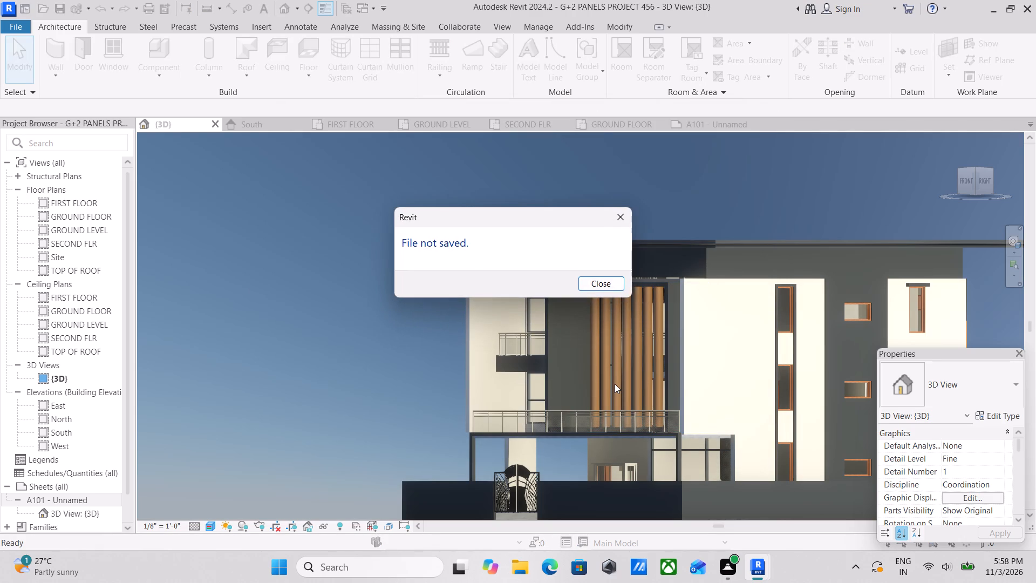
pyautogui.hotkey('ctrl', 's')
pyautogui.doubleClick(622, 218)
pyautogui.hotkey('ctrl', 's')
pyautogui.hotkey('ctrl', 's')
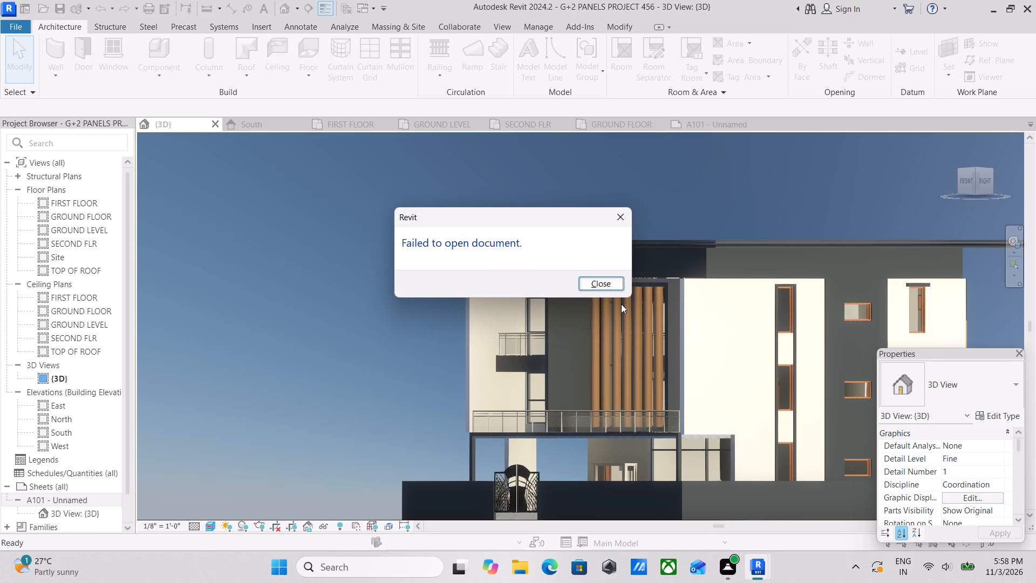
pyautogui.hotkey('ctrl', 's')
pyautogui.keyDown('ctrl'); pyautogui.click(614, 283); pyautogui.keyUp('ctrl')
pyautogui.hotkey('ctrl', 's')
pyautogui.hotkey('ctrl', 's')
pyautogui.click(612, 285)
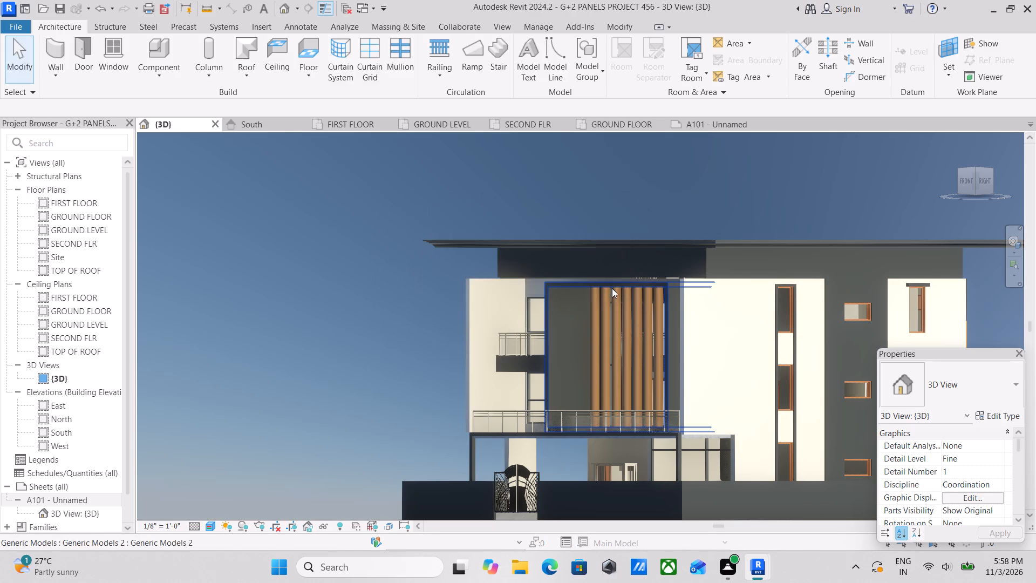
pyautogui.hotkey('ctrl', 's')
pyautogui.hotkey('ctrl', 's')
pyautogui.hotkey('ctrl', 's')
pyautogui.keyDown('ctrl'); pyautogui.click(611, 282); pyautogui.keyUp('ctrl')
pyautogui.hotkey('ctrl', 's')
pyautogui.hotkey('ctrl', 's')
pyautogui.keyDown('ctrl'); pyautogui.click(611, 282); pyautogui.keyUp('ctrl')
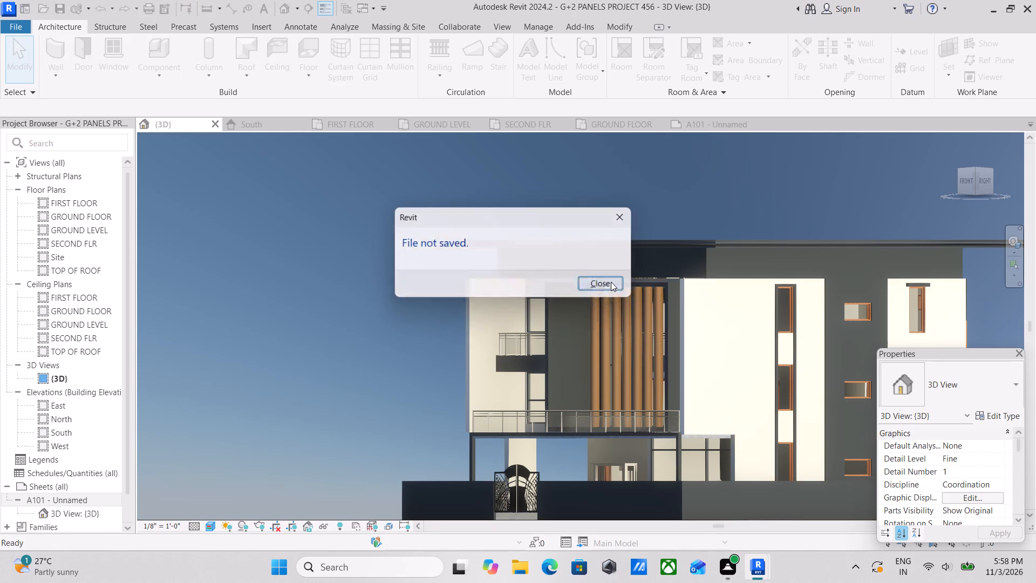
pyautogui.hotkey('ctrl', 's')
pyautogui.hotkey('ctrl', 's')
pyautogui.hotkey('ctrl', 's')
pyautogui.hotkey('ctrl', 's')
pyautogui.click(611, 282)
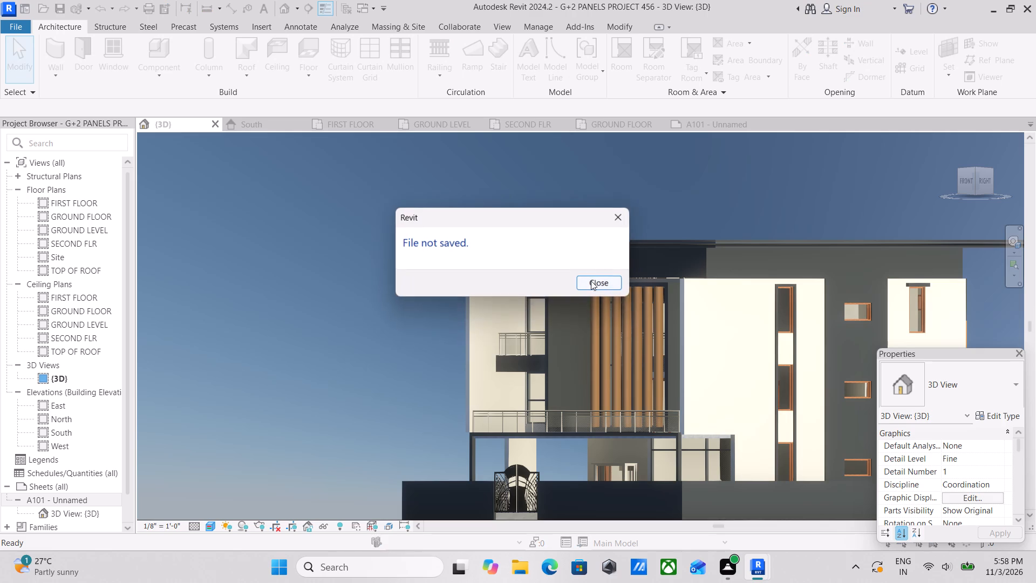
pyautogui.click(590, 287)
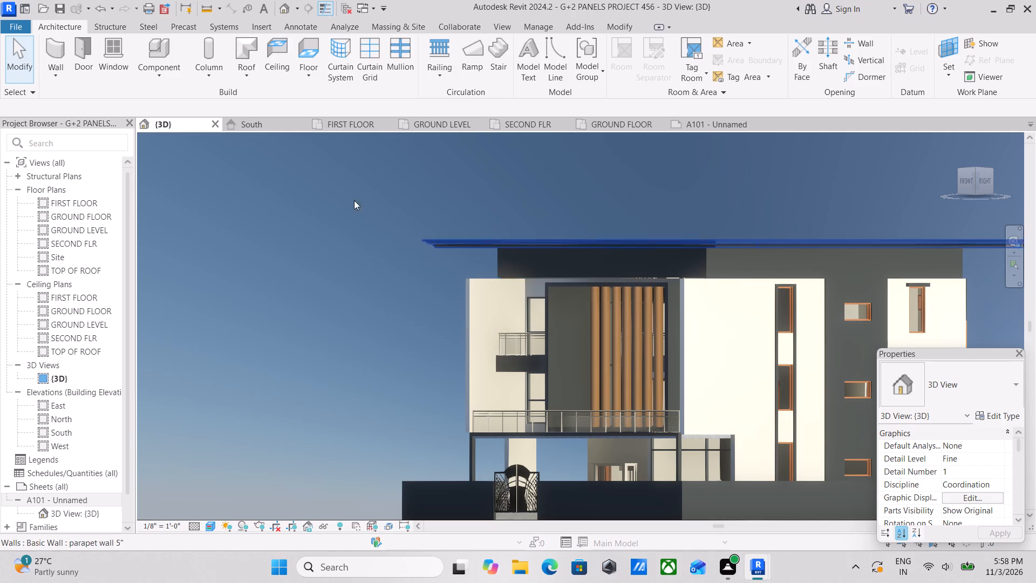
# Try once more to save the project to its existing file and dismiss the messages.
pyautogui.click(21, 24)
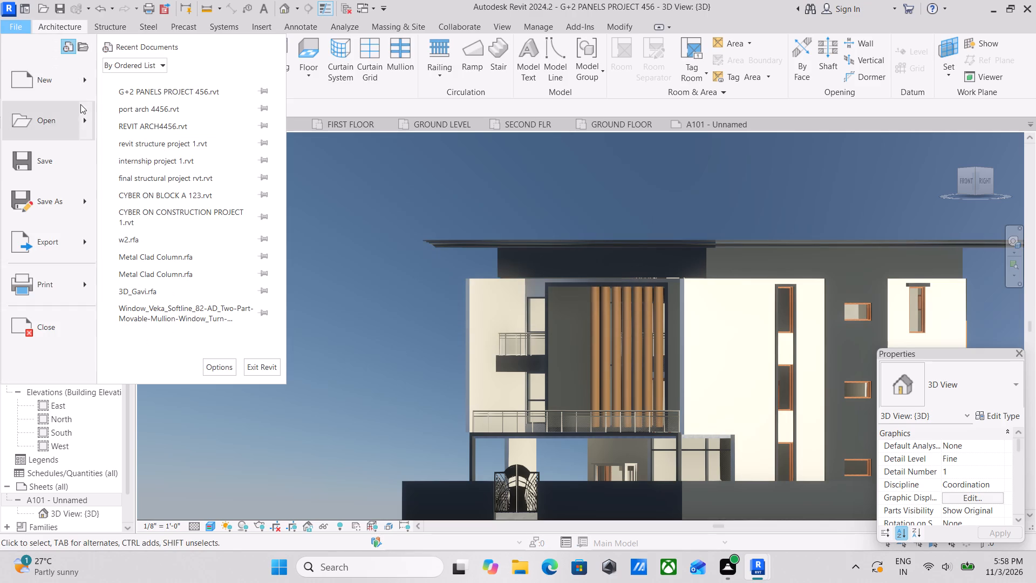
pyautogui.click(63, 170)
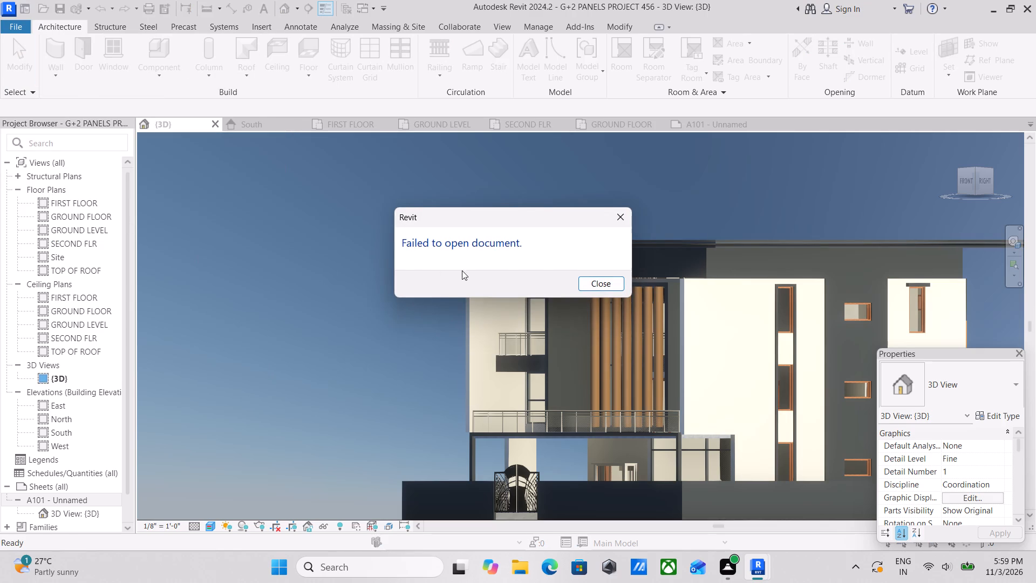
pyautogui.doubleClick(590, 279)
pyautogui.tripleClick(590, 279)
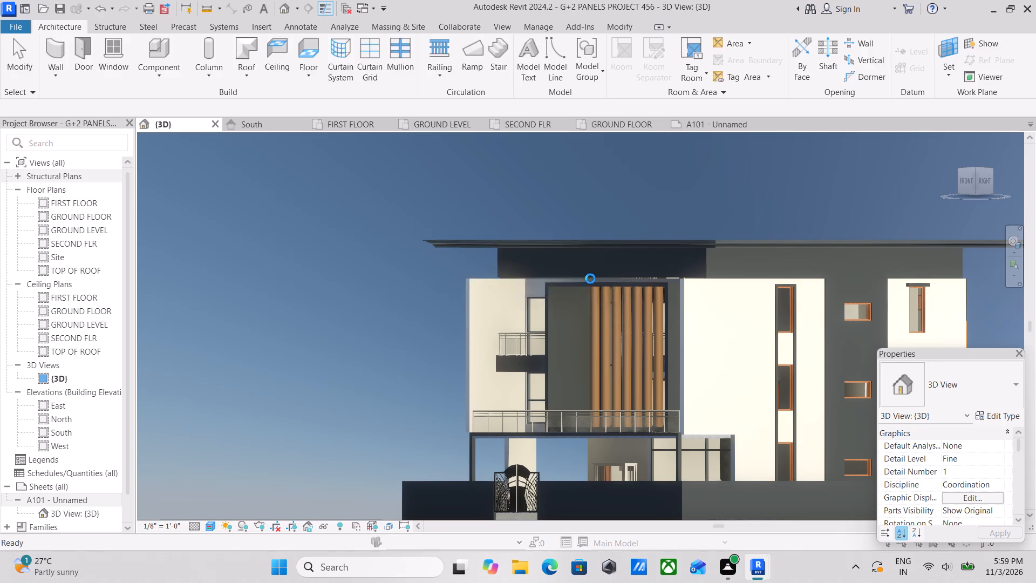
# Check the other open Revit window of the project, return to the rendered building view and dismiss the save reminder.
pyautogui.click(764, 578)
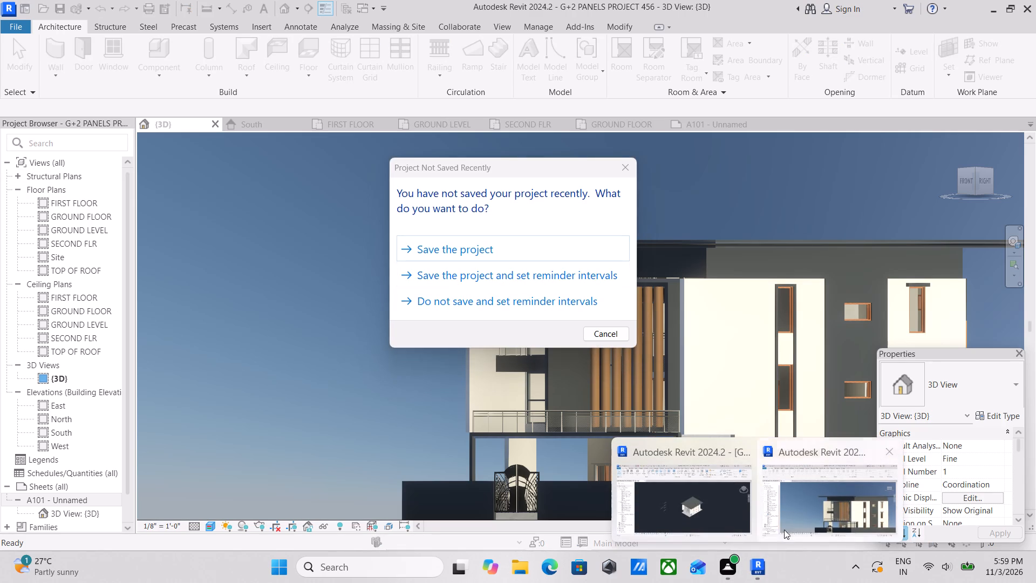
pyautogui.click(818, 507)
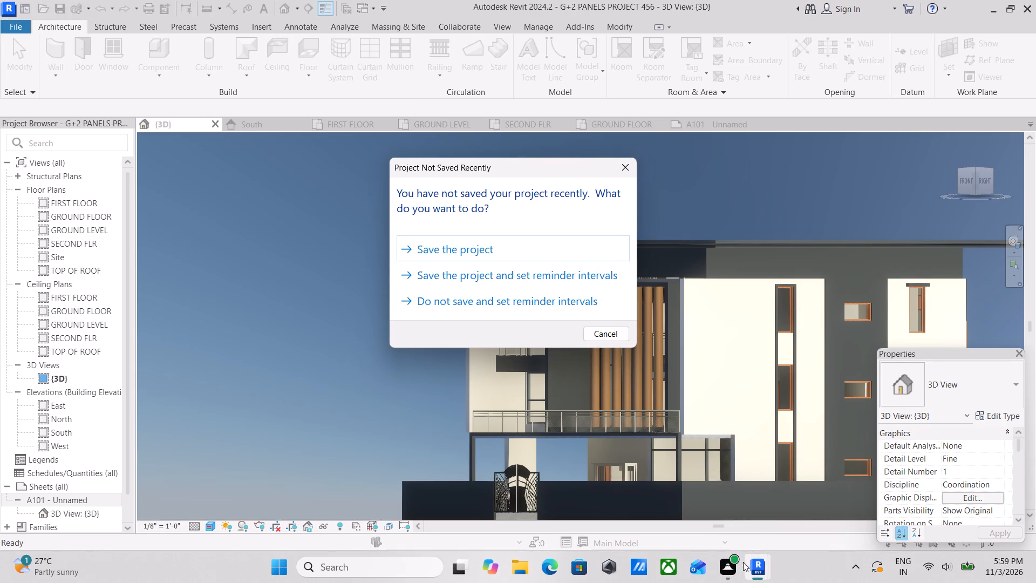
pyautogui.click(753, 567)
pyautogui.click(720, 502)
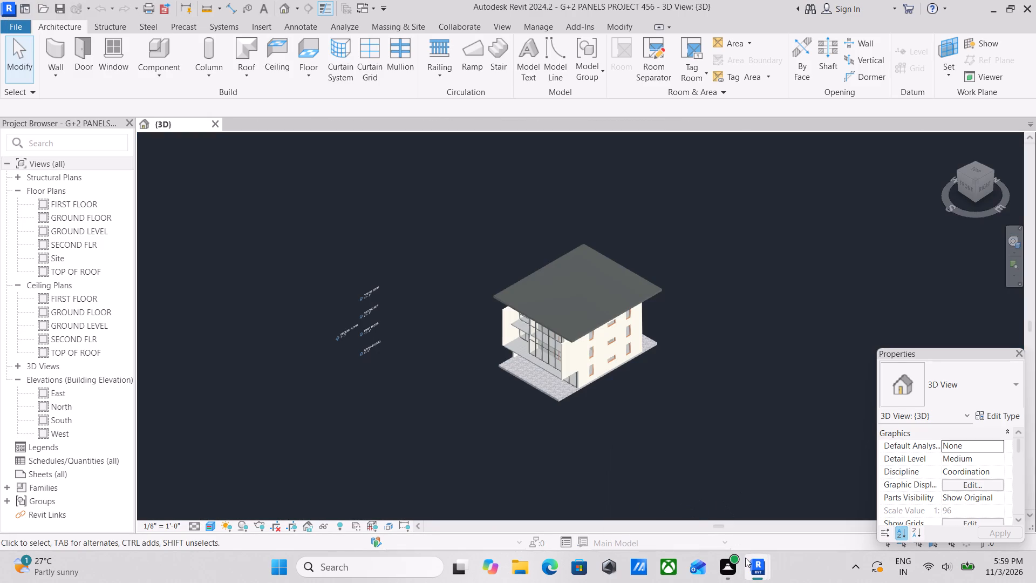
pyautogui.click(744, 448)
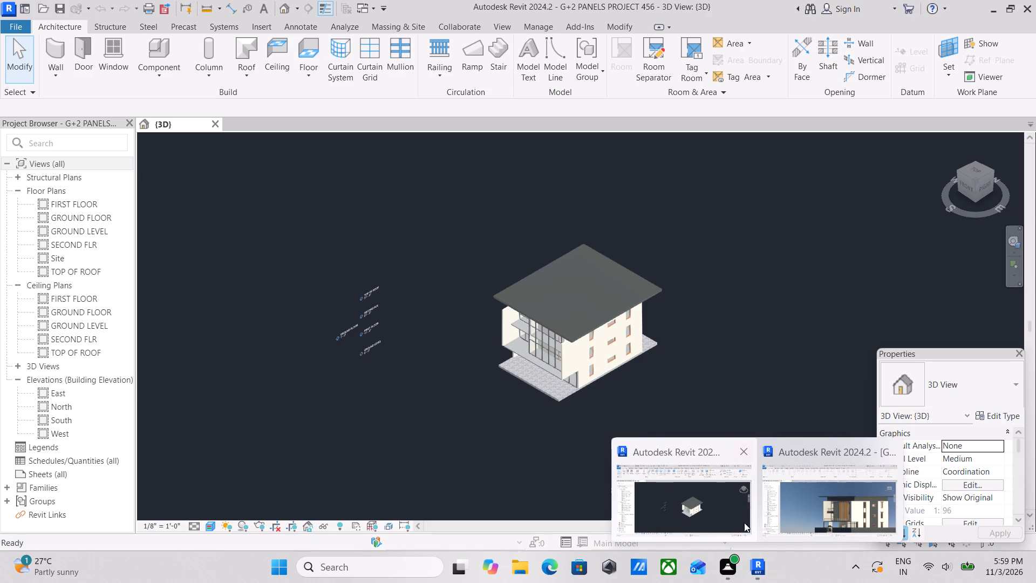
pyautogui.click(813, 513)
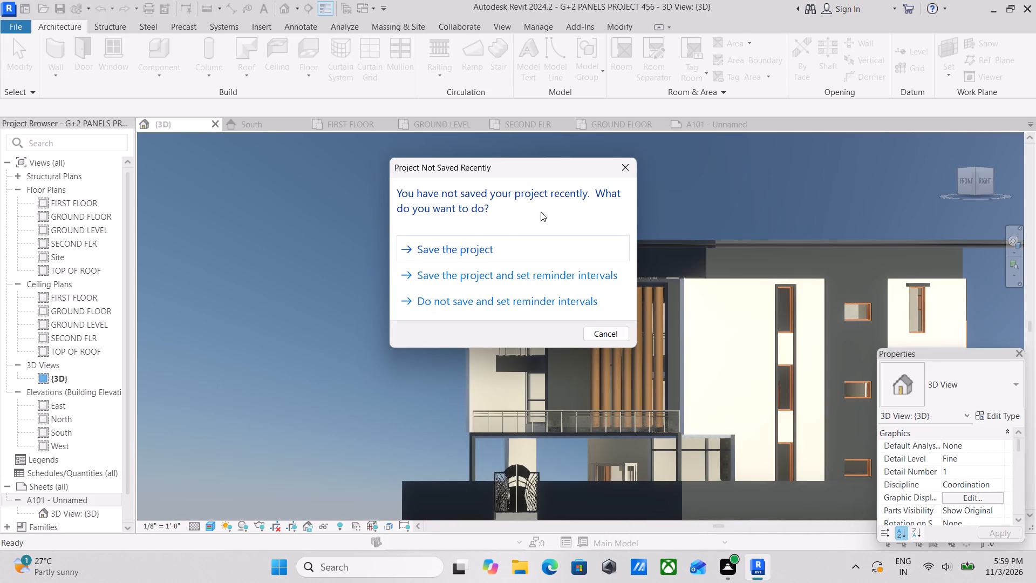
pyautogui.click(621, 173)
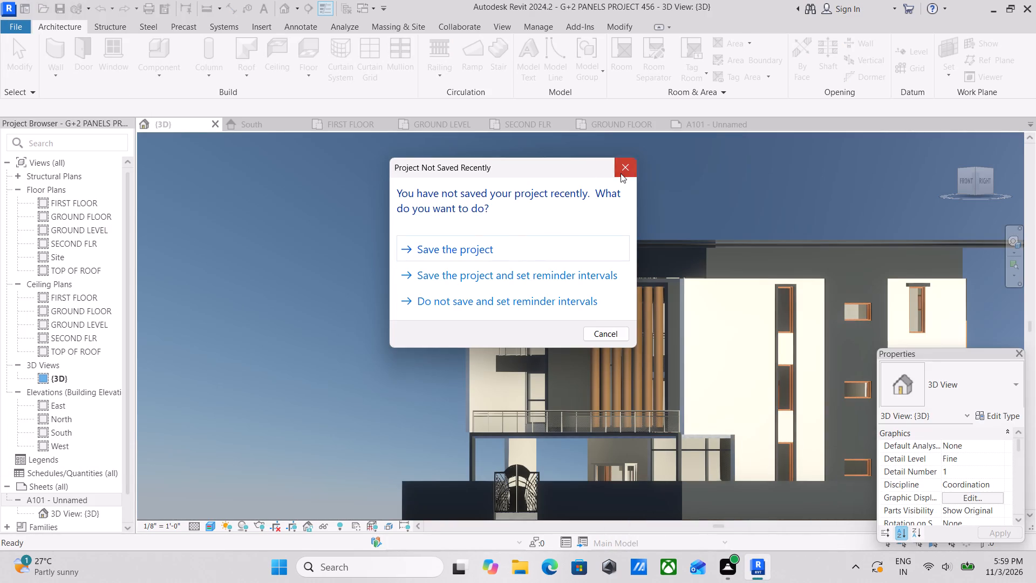
# Try Save As again to store the project on the Desktop as G+2 PANELS PROJECT 456.rvt.
pyautogui.click(8, 27)
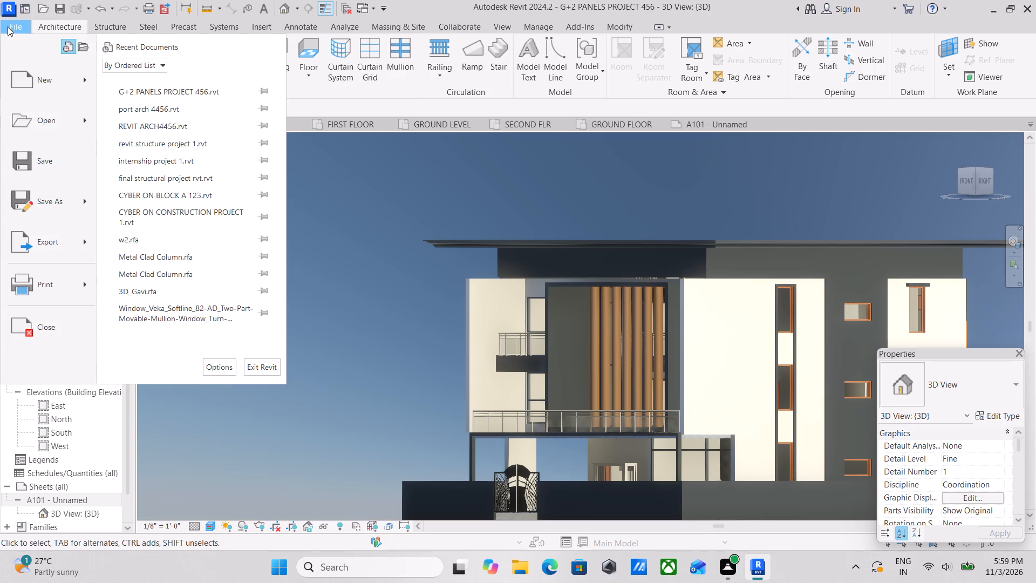
pyautogui.click(78, 205)
pyautogui.click(156, 140)
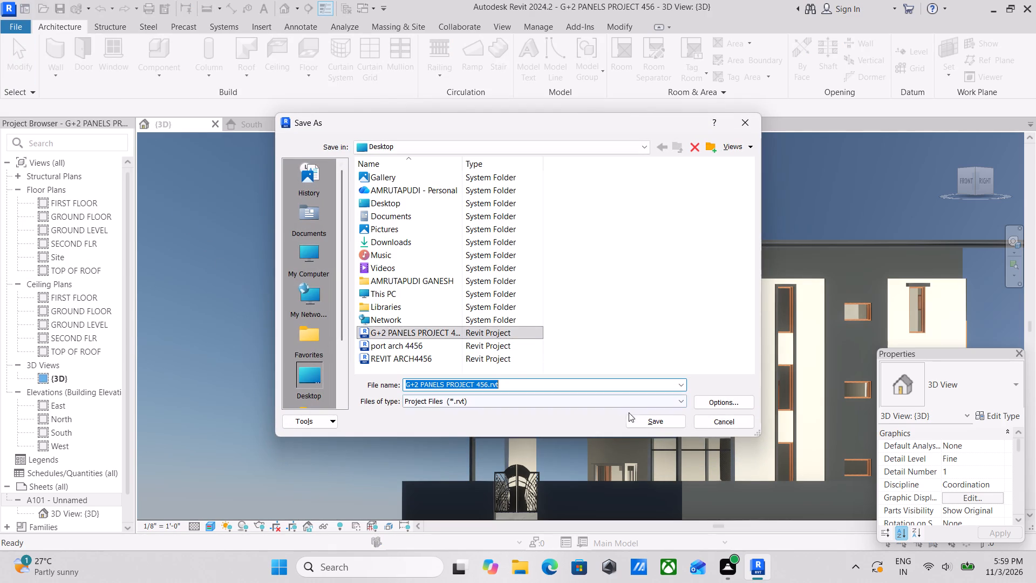
pyautogui.click(639, 422)
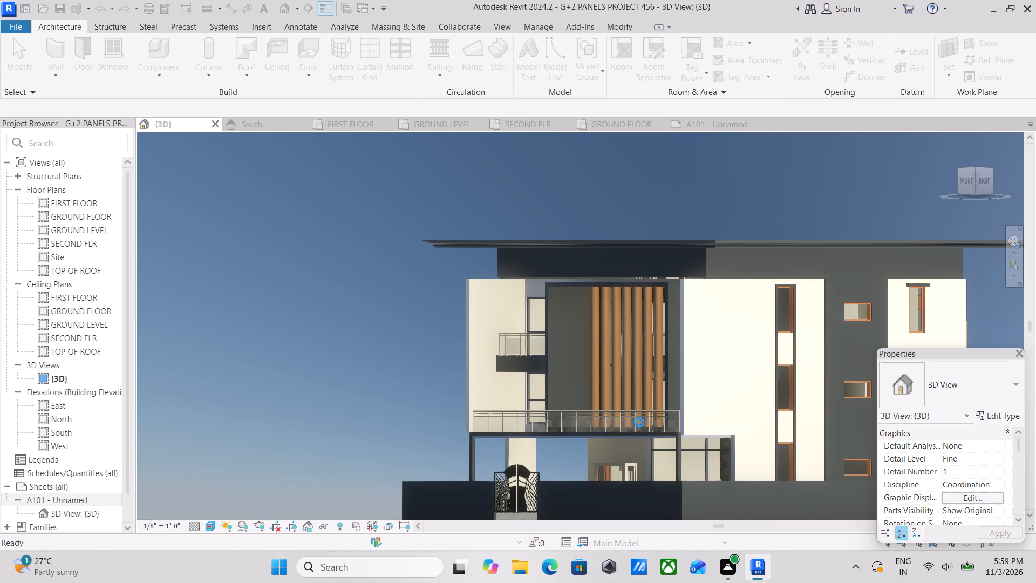